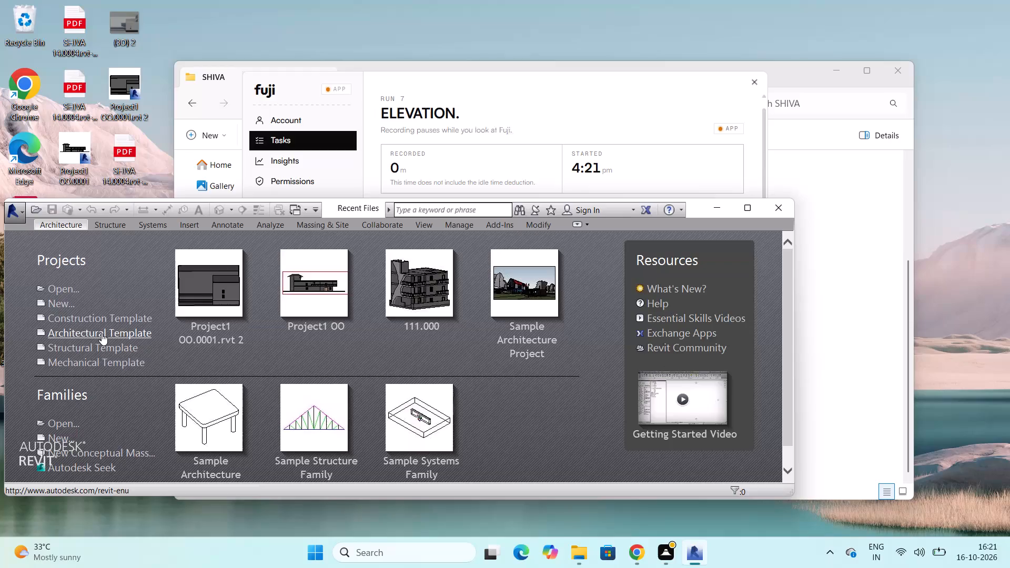
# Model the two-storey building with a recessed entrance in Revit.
# Start a new project from the Architectural Template and maximize its window.
pyautogui.click(102, 333)
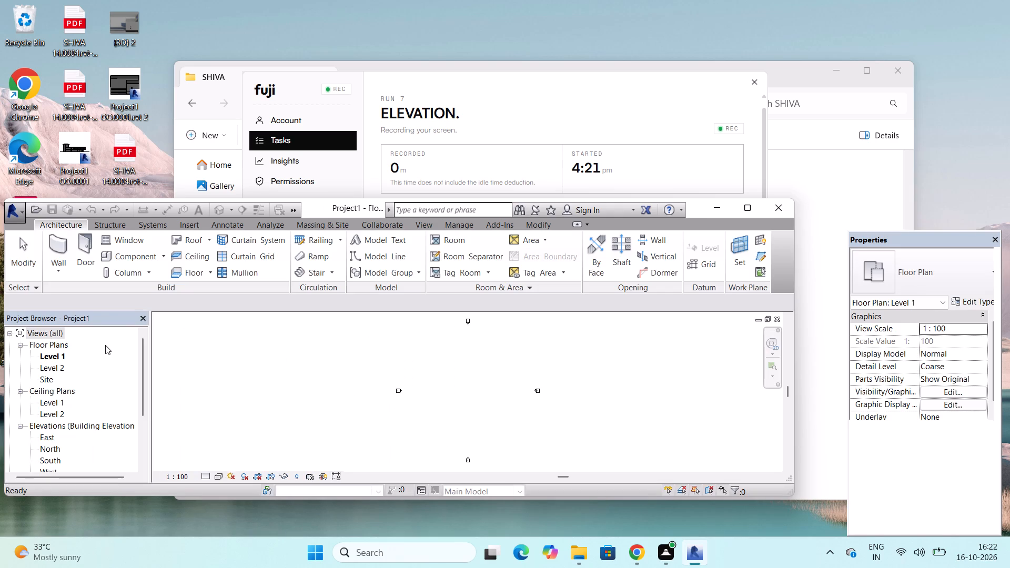
pyautogui.scroll(-4, 470, 357)
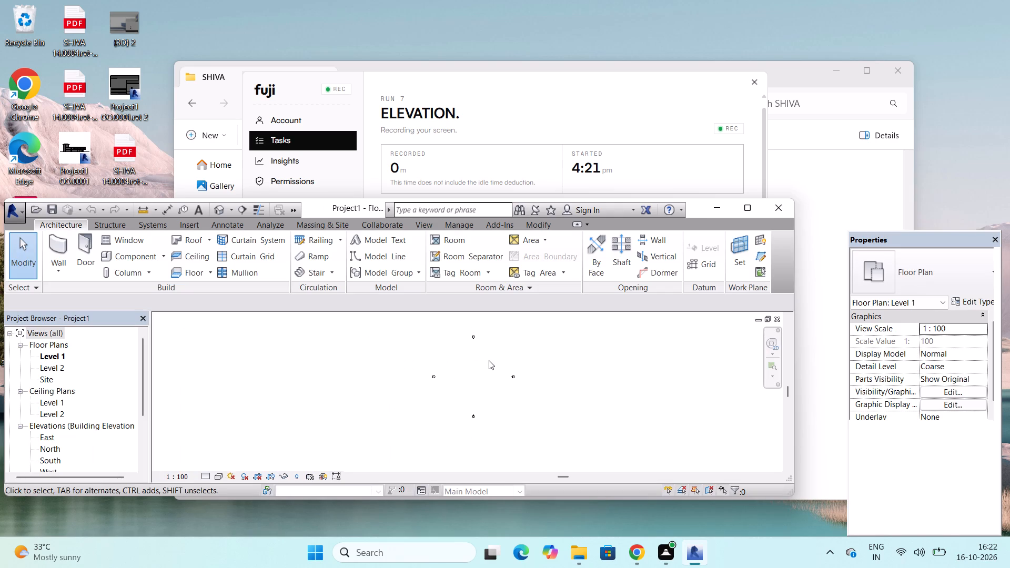
pyautogui.scroll(2, 489, 360)
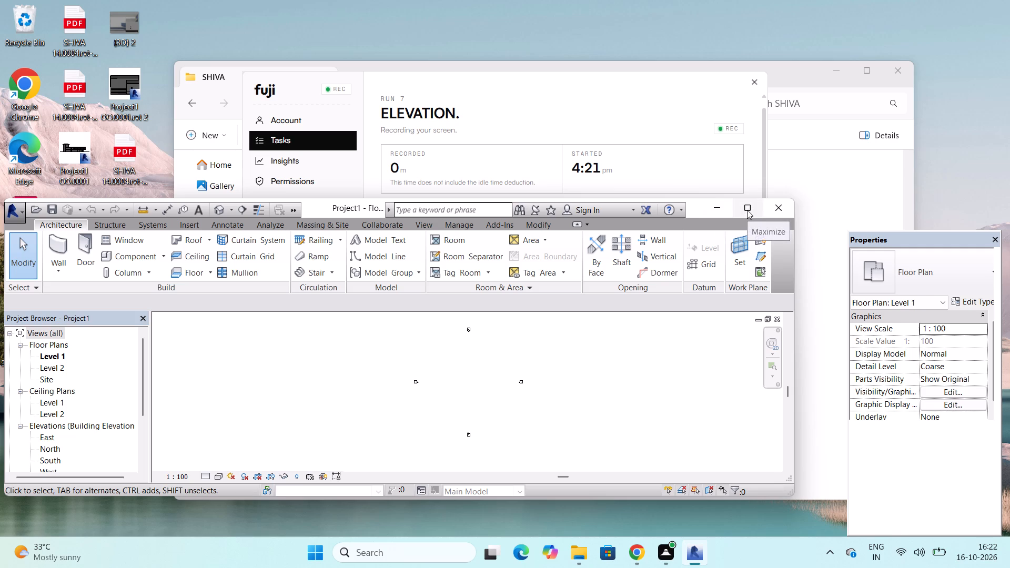
pyautogui.click(747, 210)
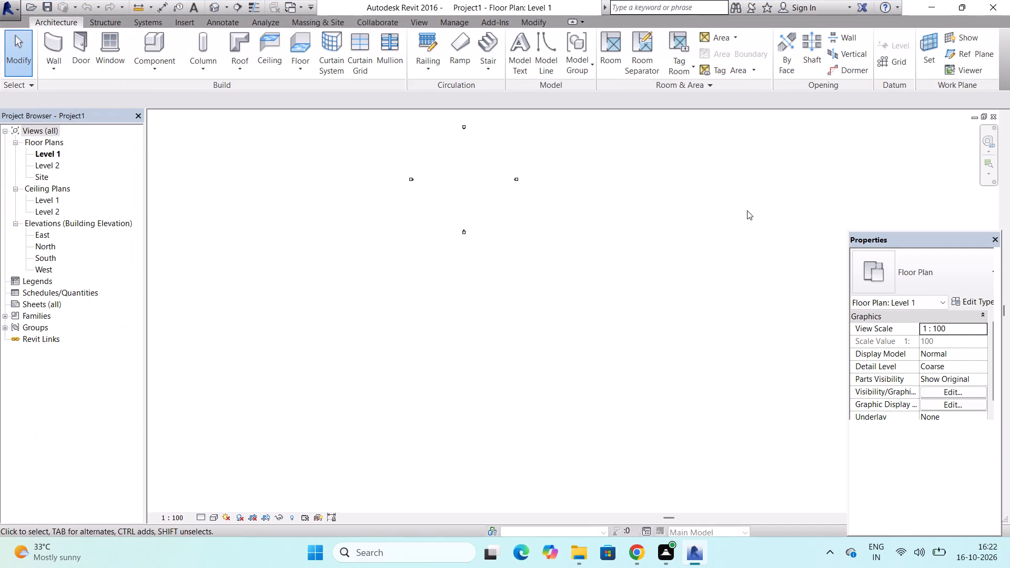
# Set the project's length units to feet and fractional inches, and dismiss the notification card.
pyautogui.scroll(-1, 723, 281)
pyautogui.scroll(6, 499, 122)
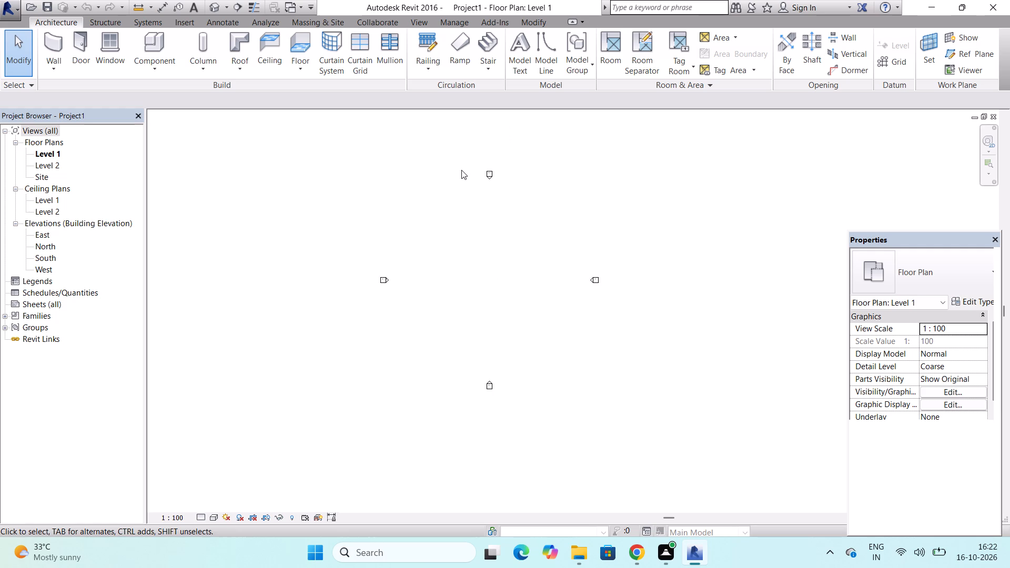
pyautogui.press('u')
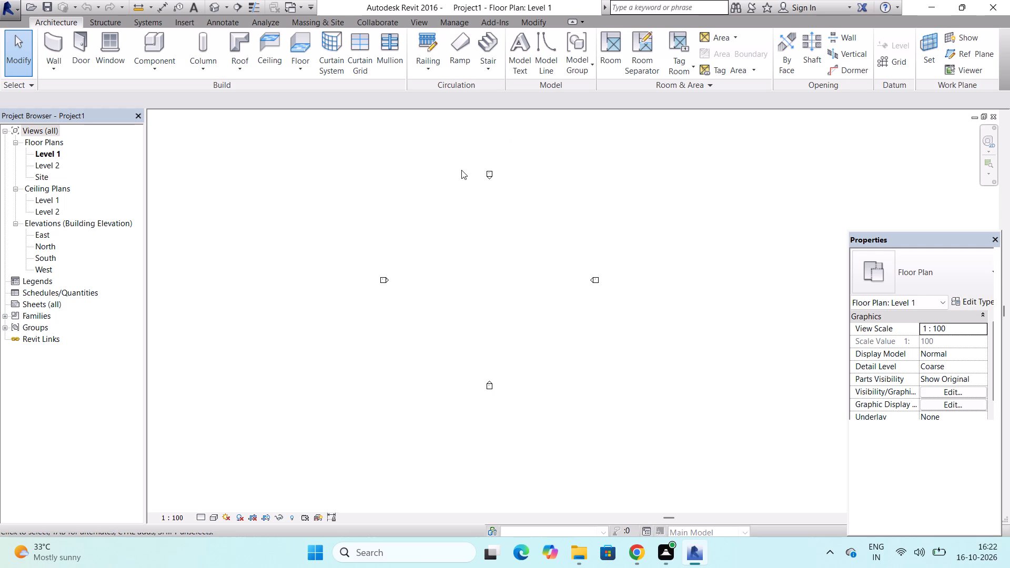
pyautogui.press('n')
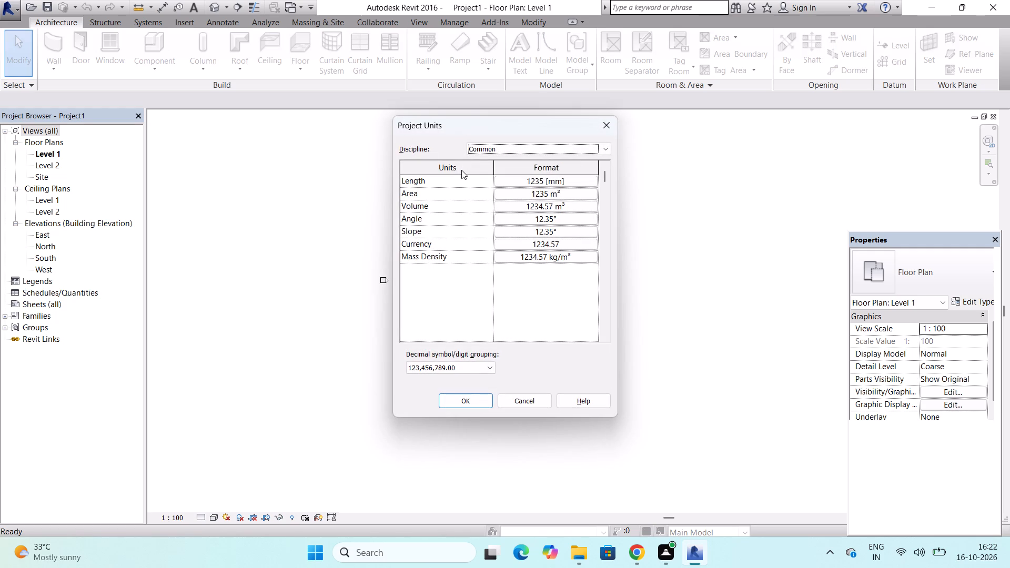
pyautogui.click(511, 179)
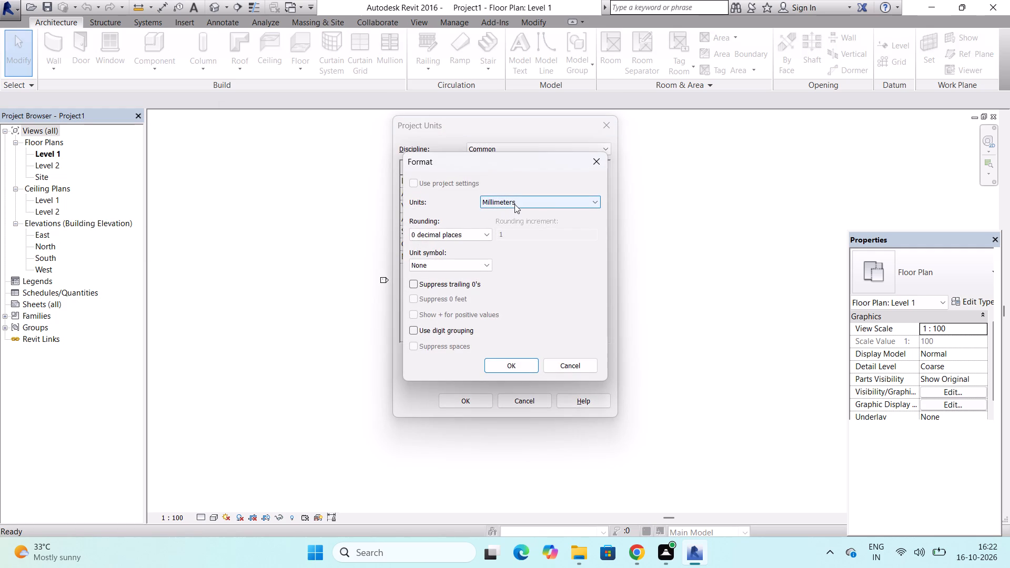
pyautogui.click(514, 204)
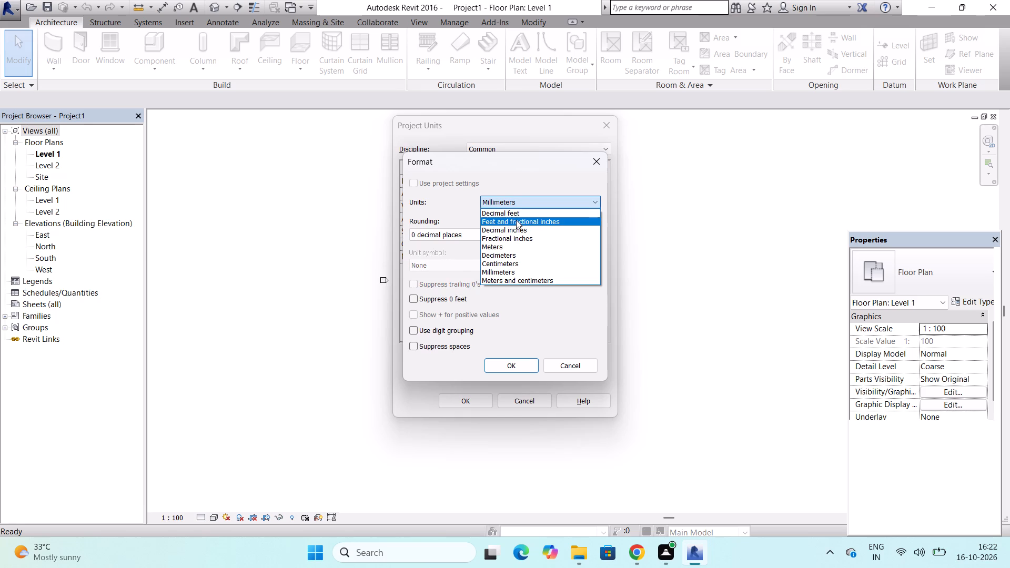
pyautogui.click(516, 220)
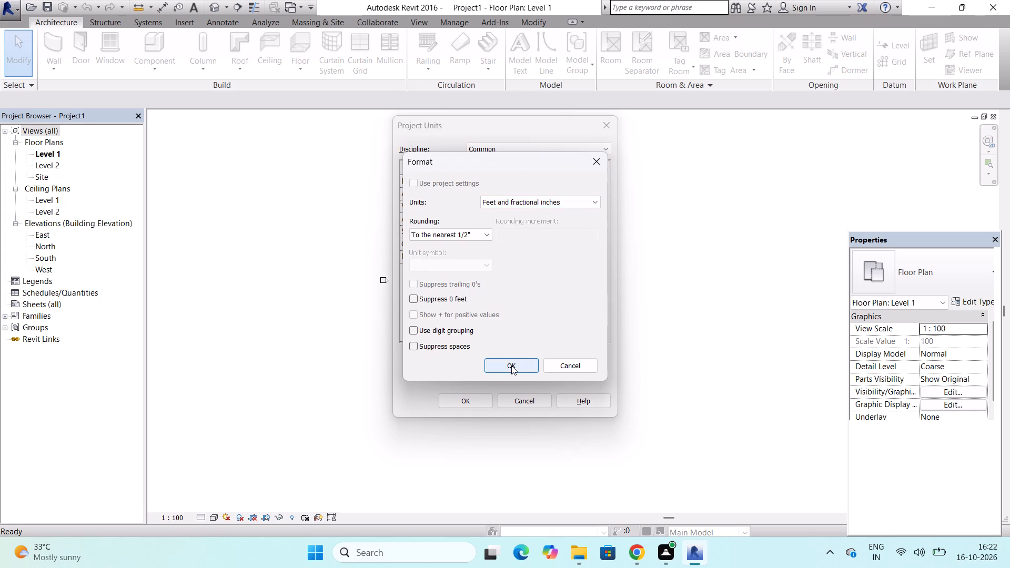
pyautogui.click(511, 366)
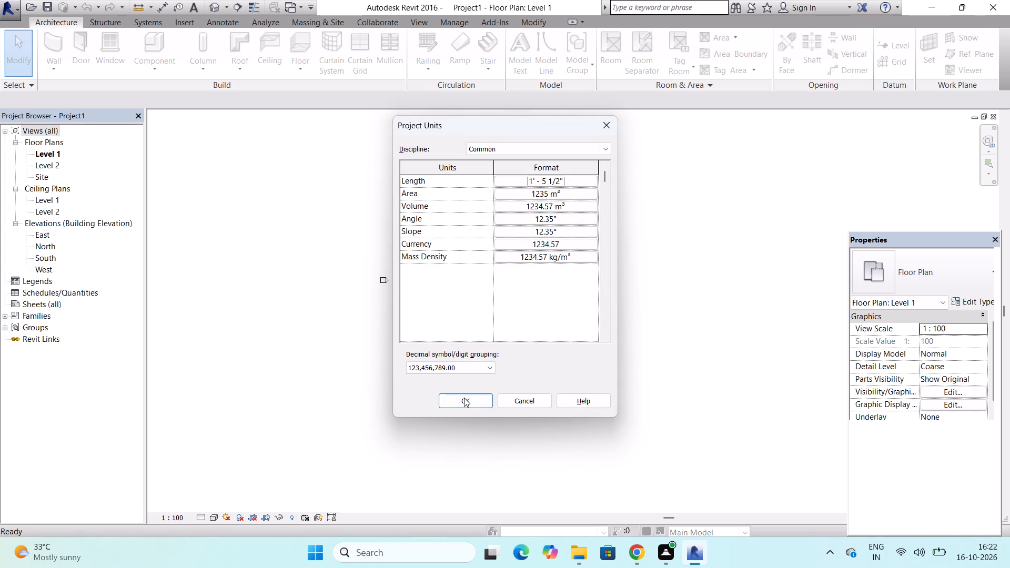
pyautogui.click(464, 398)
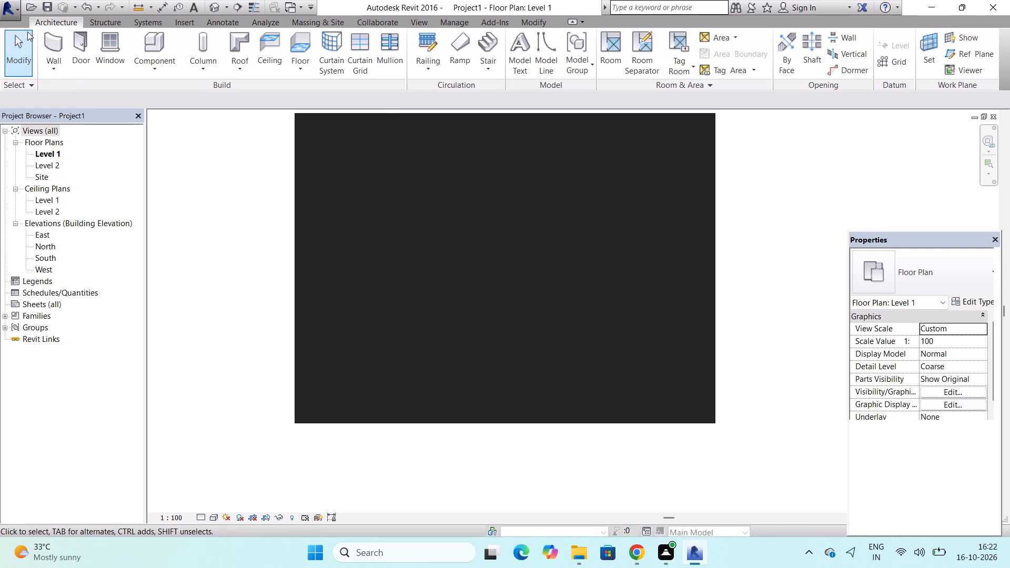
pyautogui.click(693, 132)
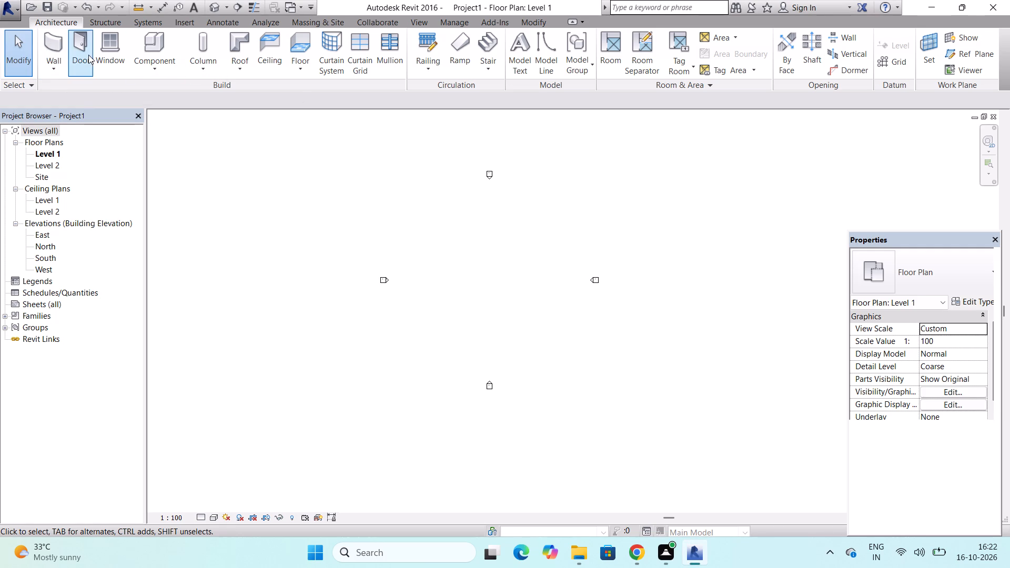
# Draw a rectangle of Generic - 200mm walls, 60' wide by 72' deep, between the elevation markers on Level 1.
pyautogui.click(53, 44)
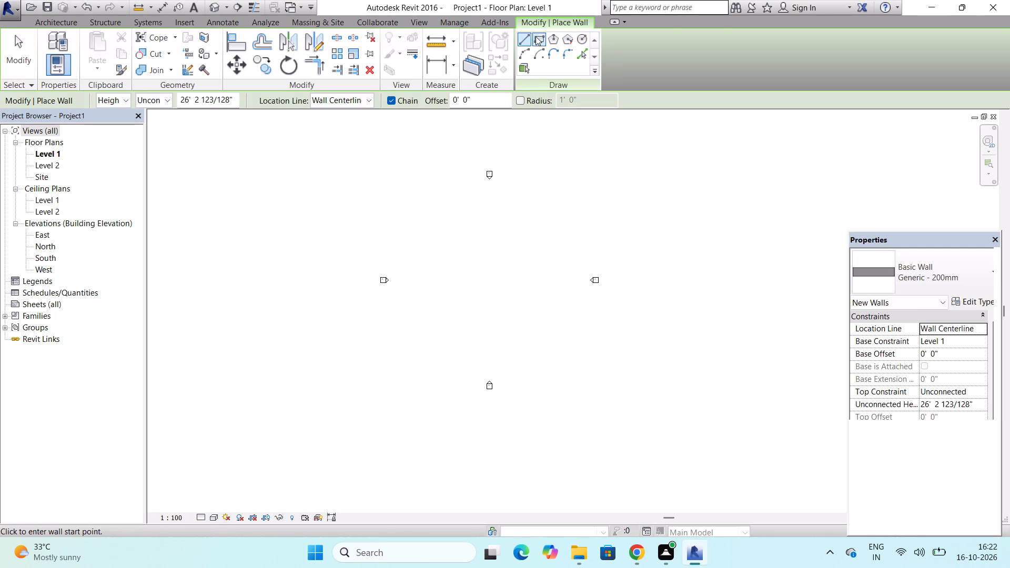
pyautogui.click(536, 36)
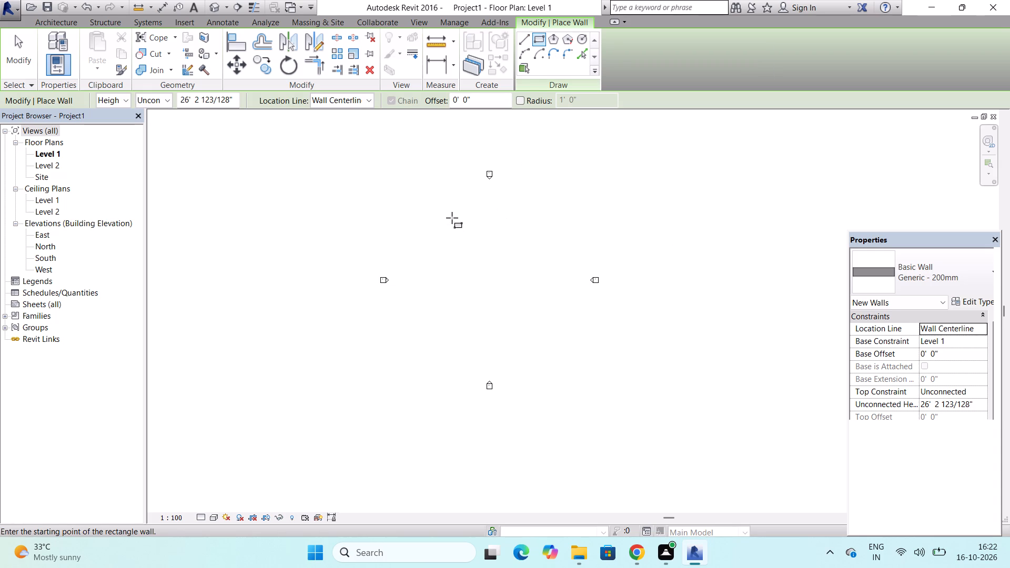
pyautogui.scroll(1, 452, 218)
pyautogui.click(410, 216)
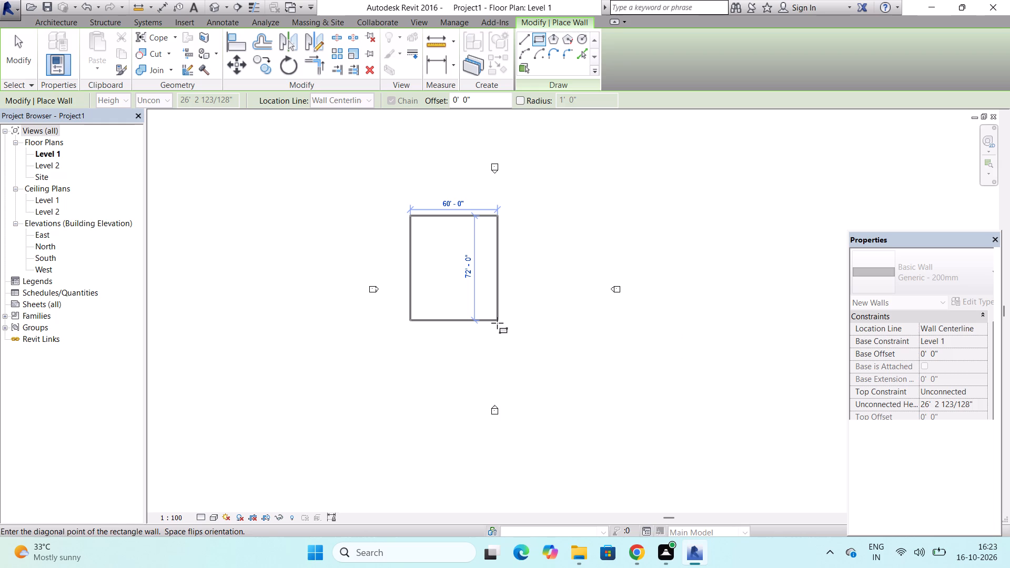
pyautogui.click(497, 323)
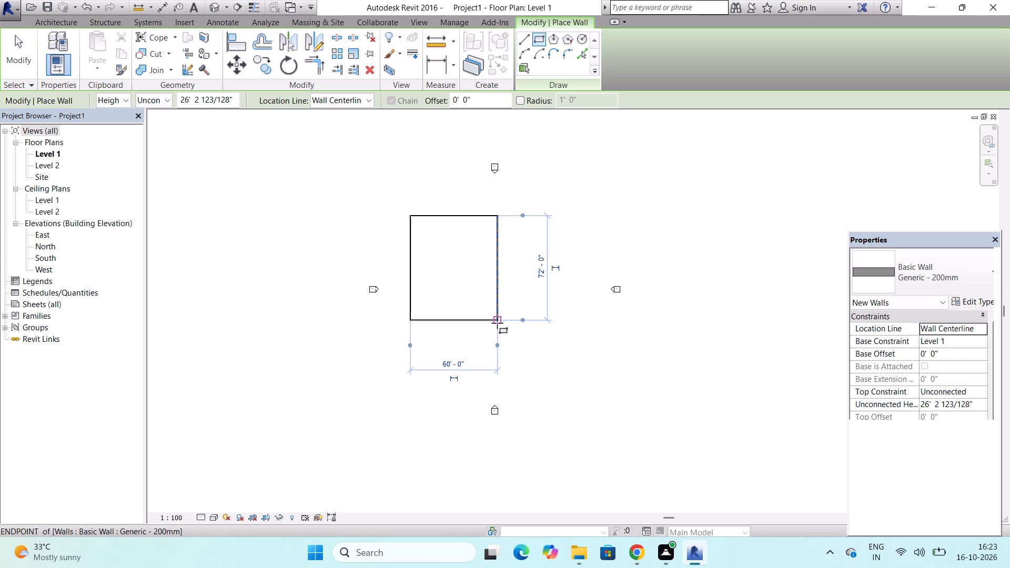
pyautogui.press('Escape')
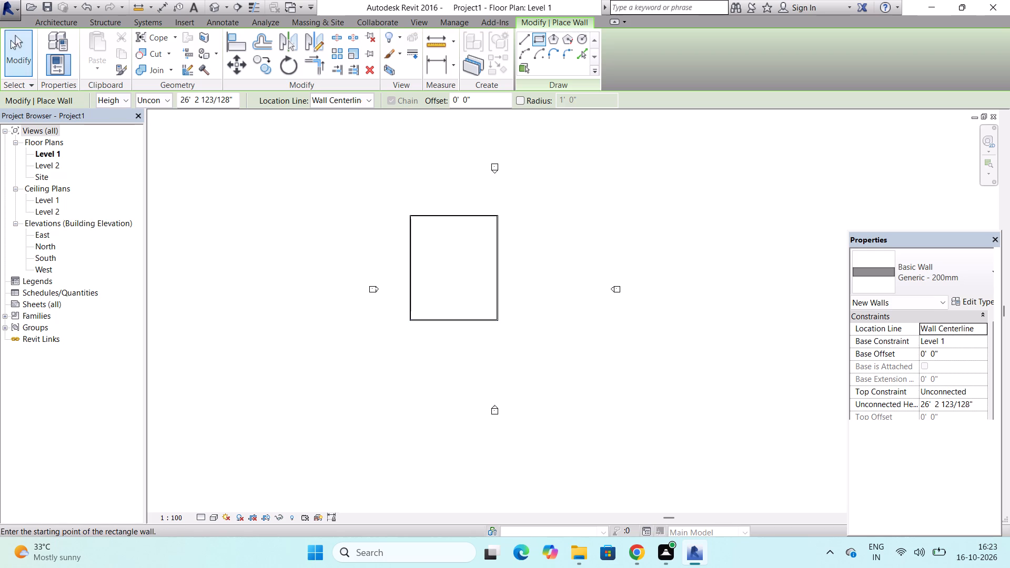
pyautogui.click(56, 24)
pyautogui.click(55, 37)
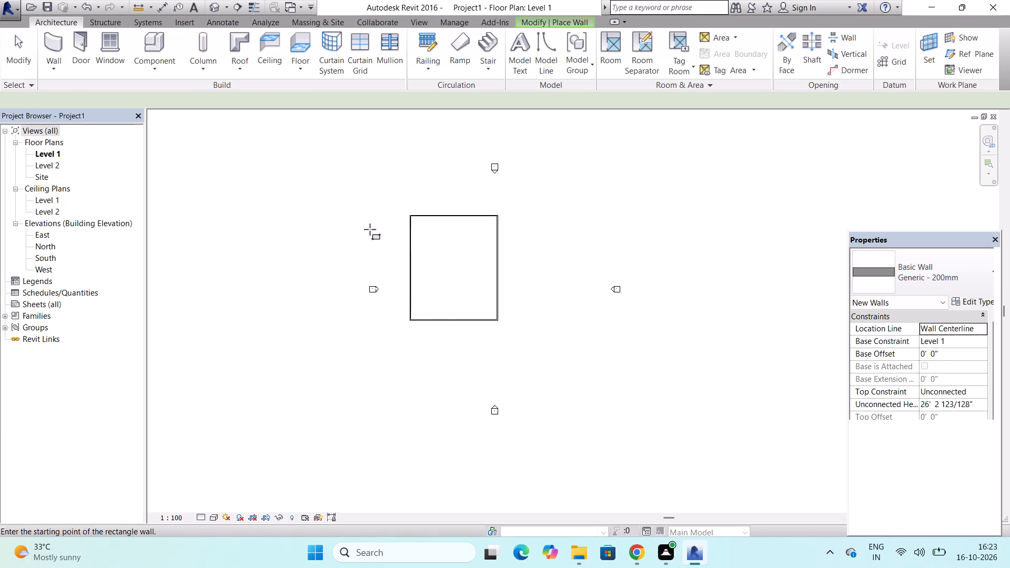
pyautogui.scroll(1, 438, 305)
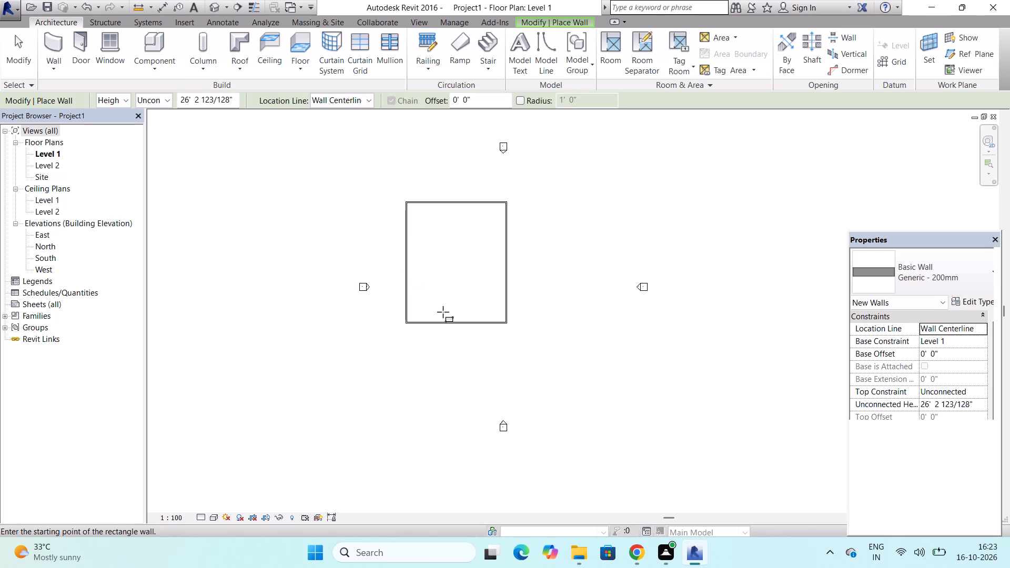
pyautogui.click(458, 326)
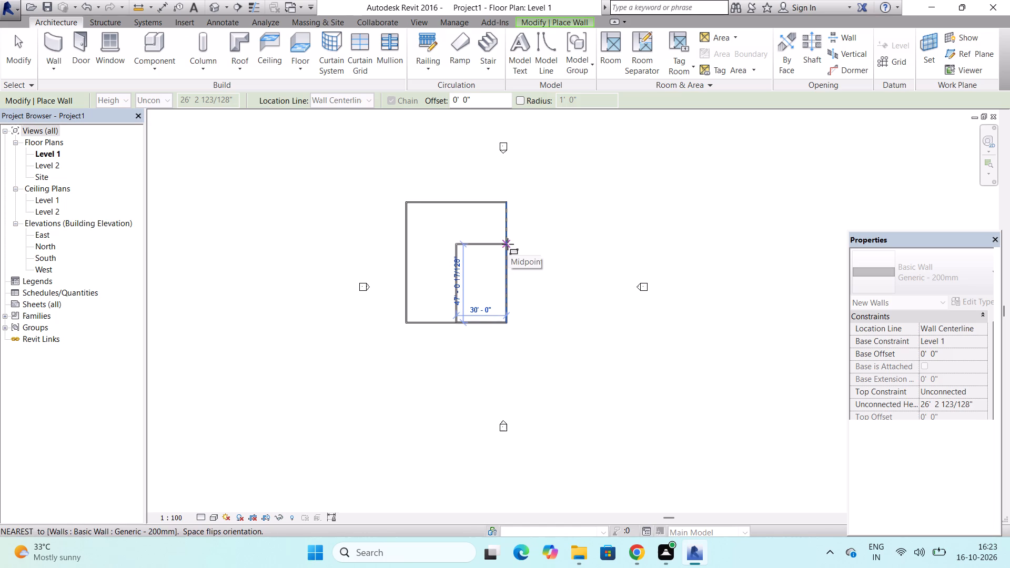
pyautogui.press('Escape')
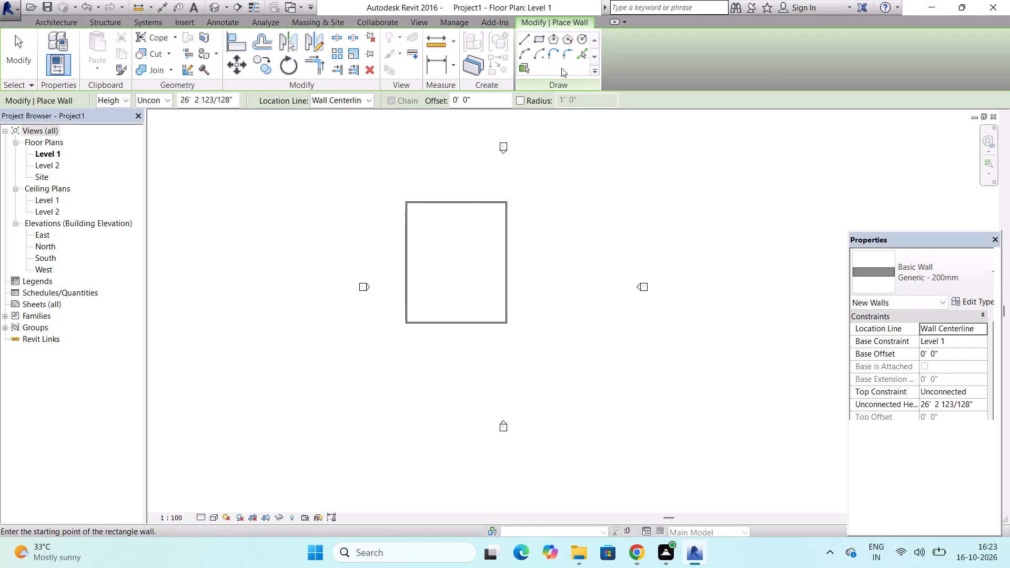
# Draw two chained interior walls from the south wall's midpoint: 24' north, and east to meet the east exterior wall.
pyautogui.click(526, 40)
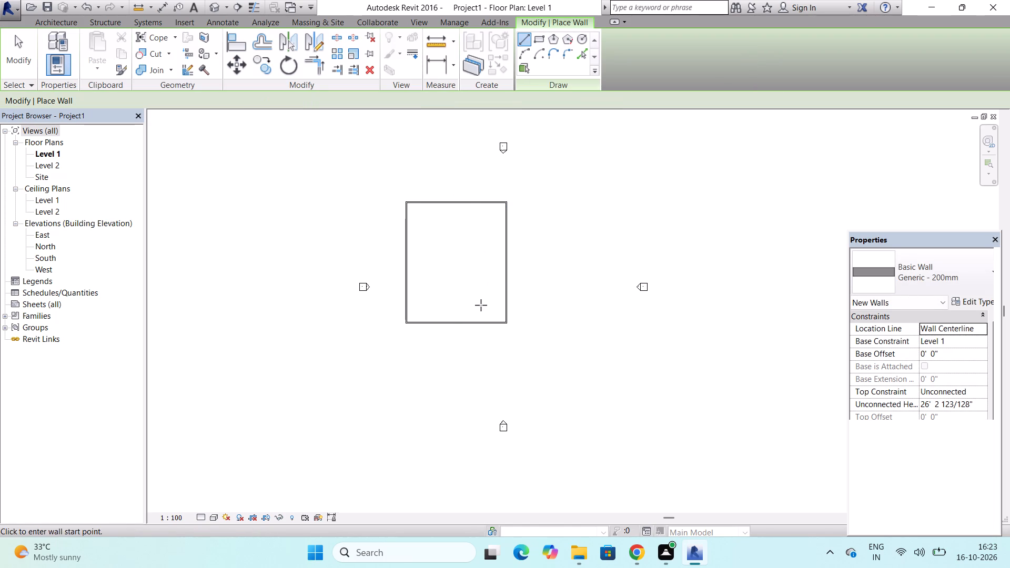
pyautogui.click(457, 321)
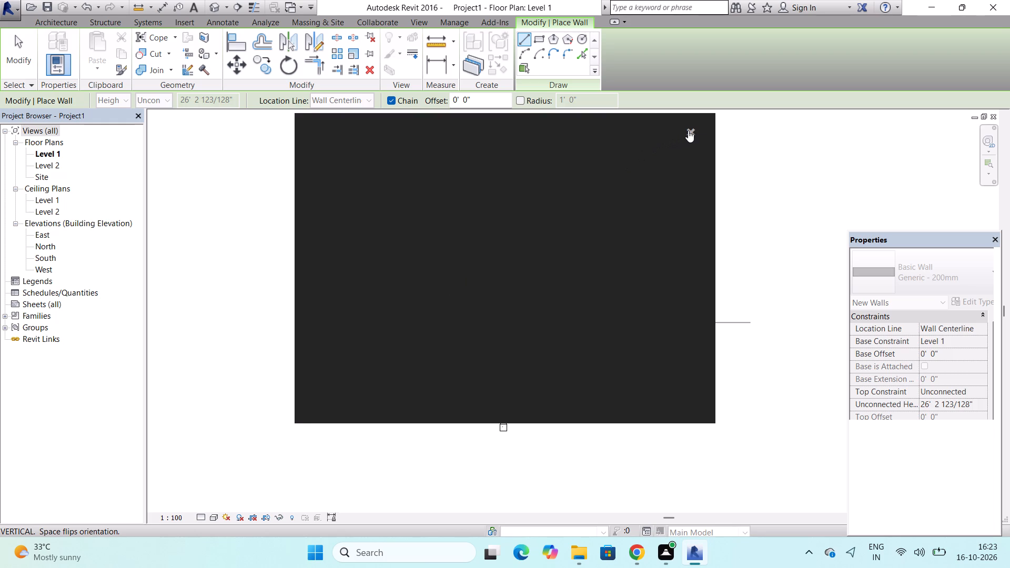
pyautogui.click(688, 130)
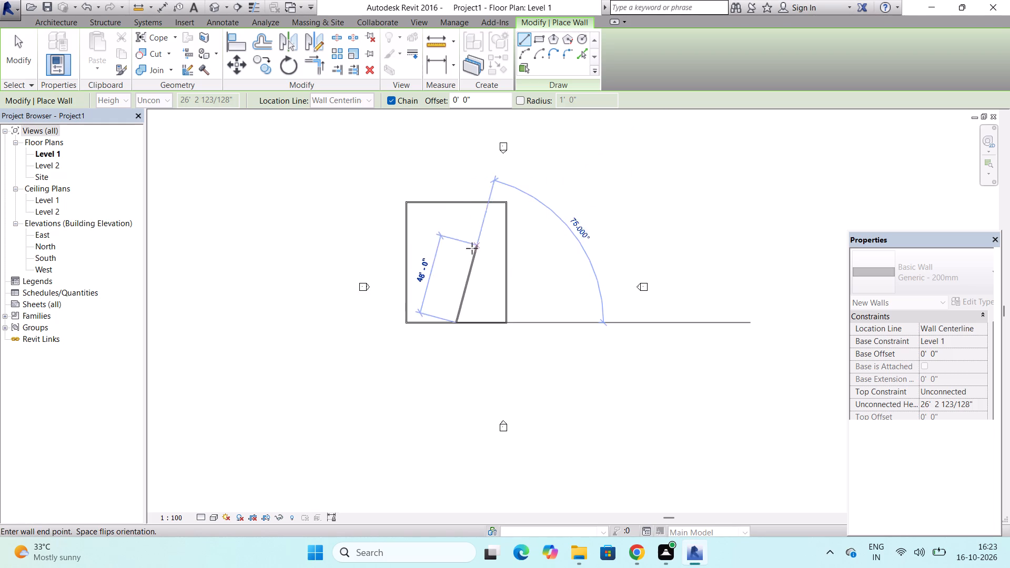
pyautogui.scroll(4, 451, 290)
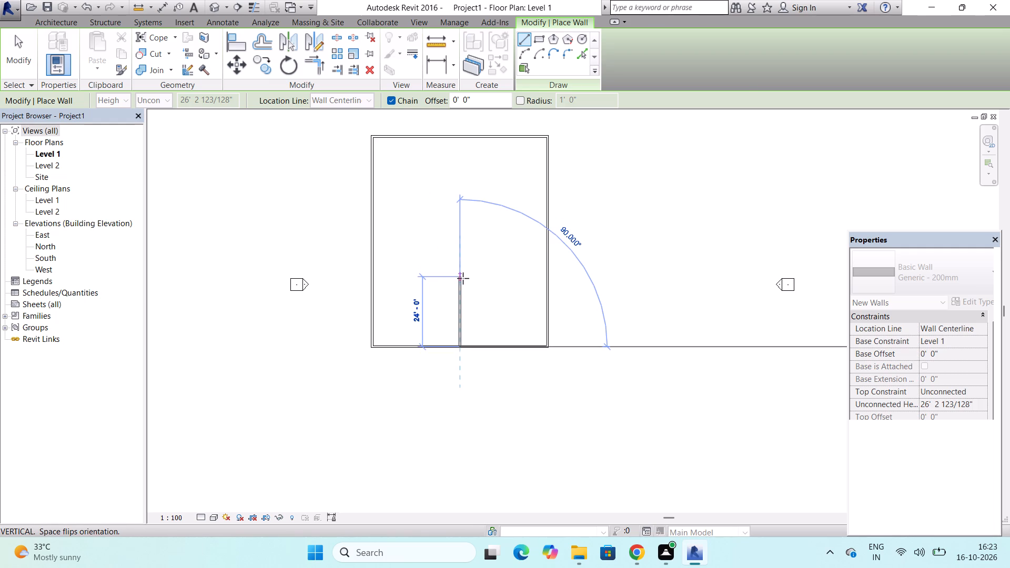
pyautogui.click(463, 282)
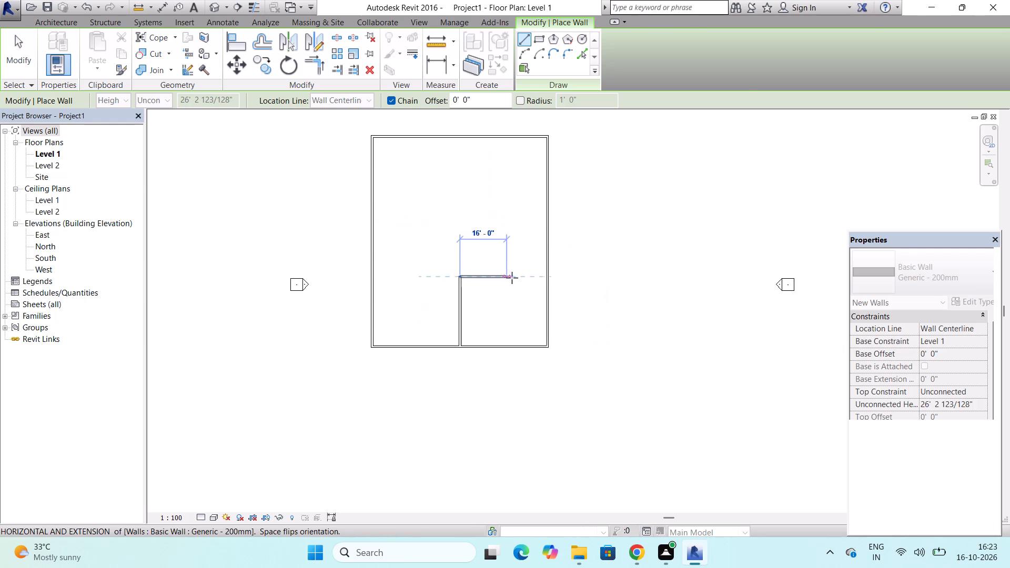
pyautogui.click(546, 278)
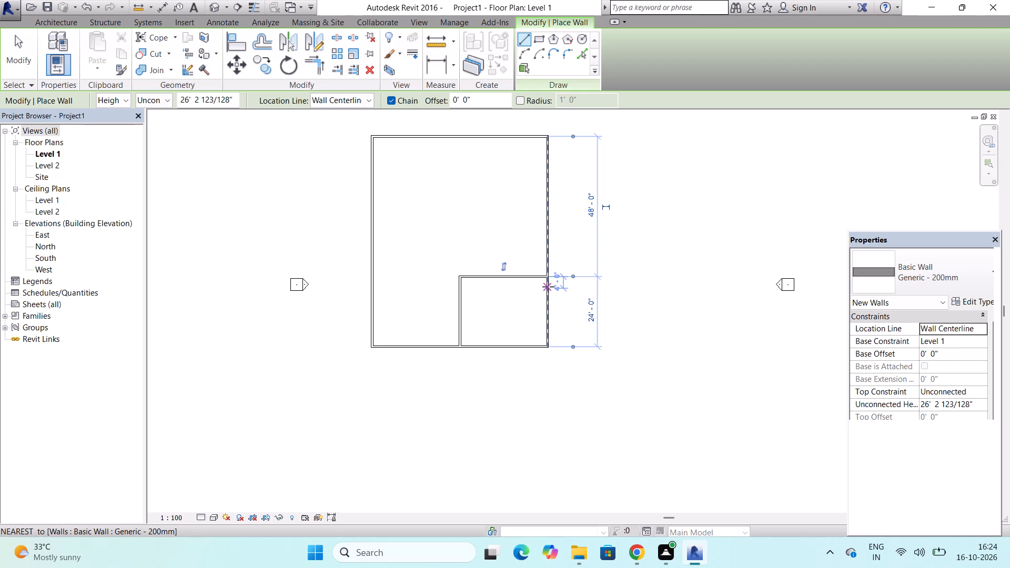
pyautogui.press('Escape')
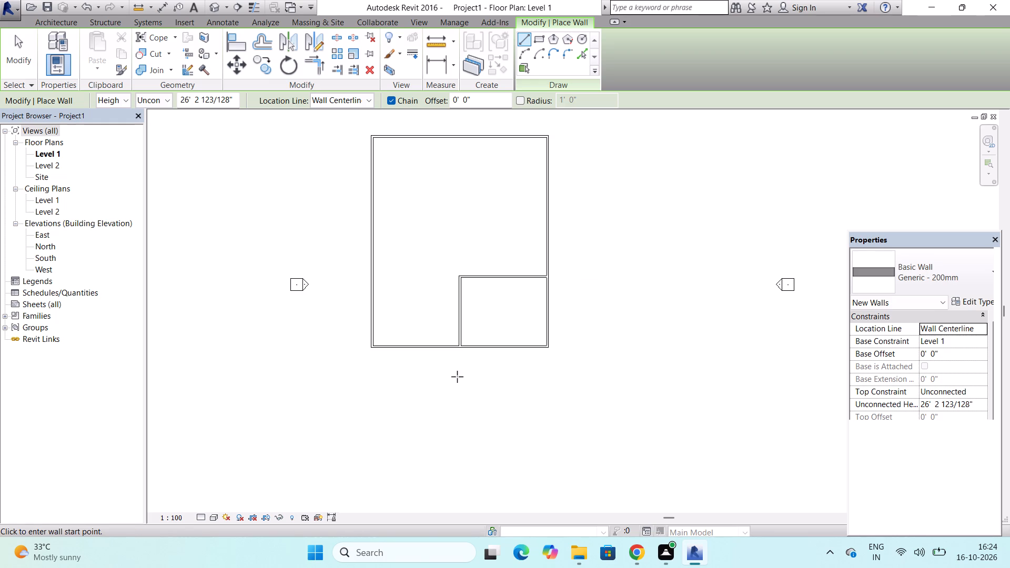
pyautogui.scroll(2, 530, 333)
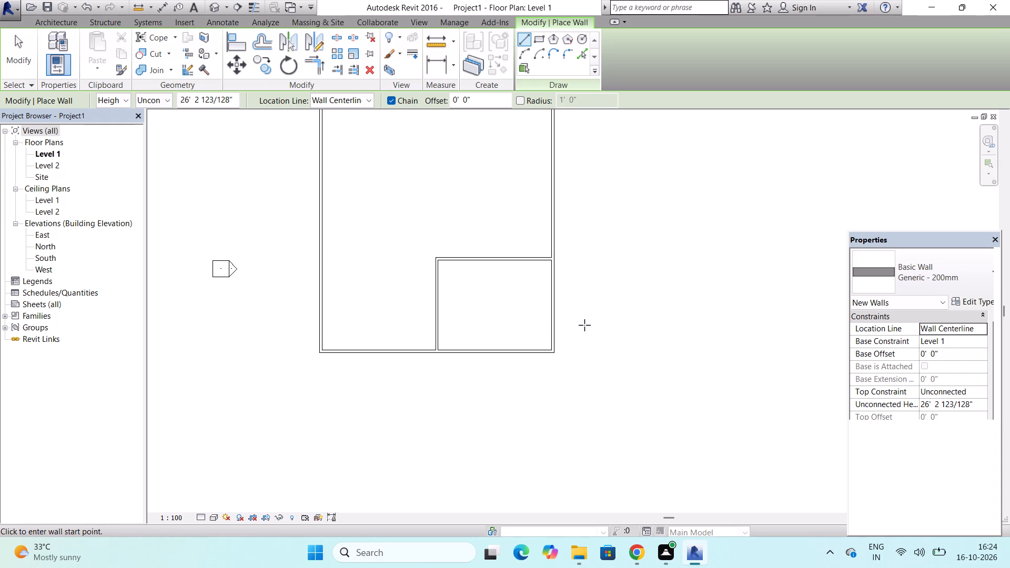
pyautogui.press('Escape')
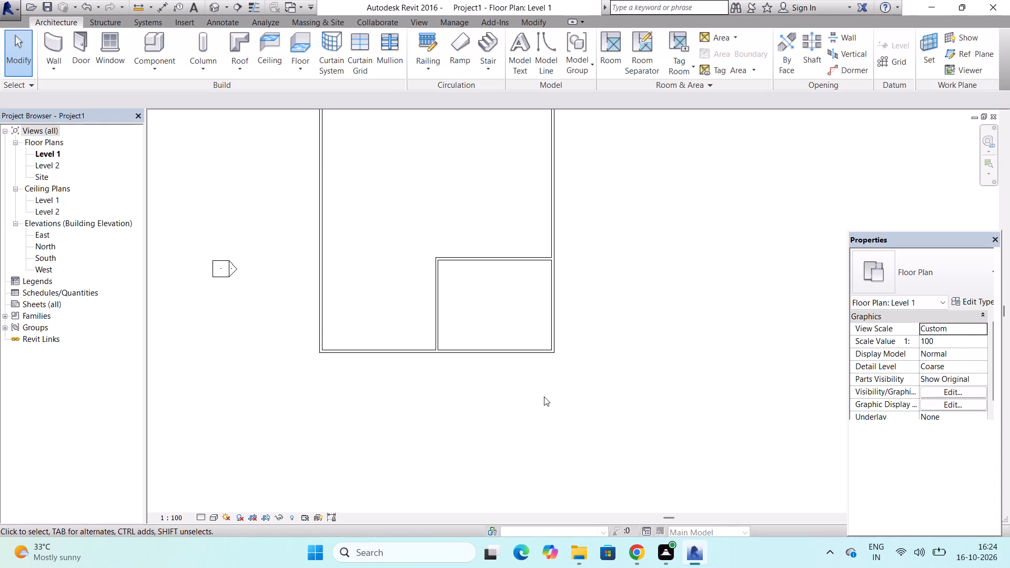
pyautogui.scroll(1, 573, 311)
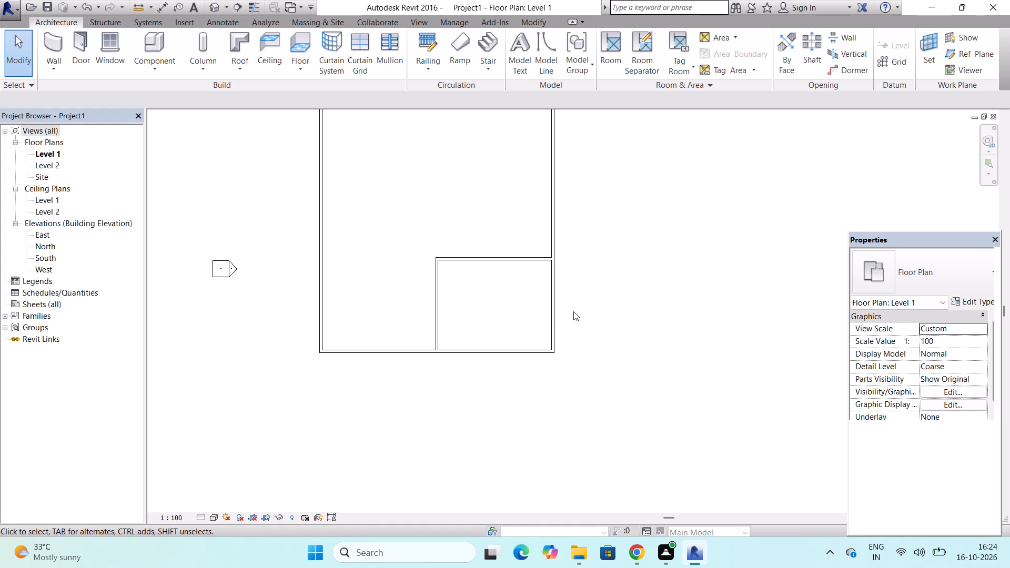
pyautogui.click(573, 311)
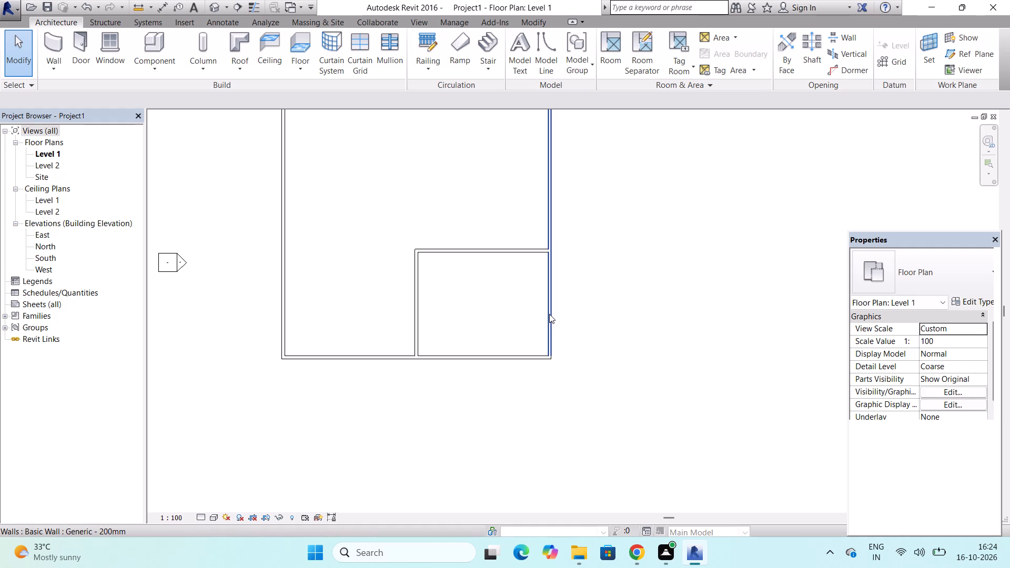
# Shorten the east and south exterior walls to the ends of the two inner walls, leaving an L-shaped outline, and dismiss the notification card.
pyautogui.click(549, 314)
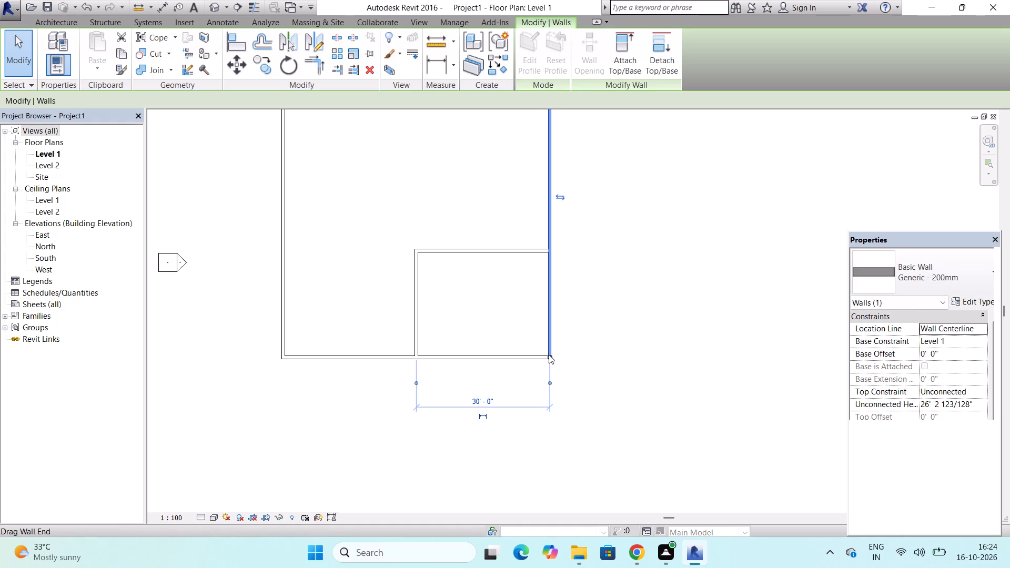
pyautogui.moveTo(550, 356); pyautogui.dragTo(550, 333)
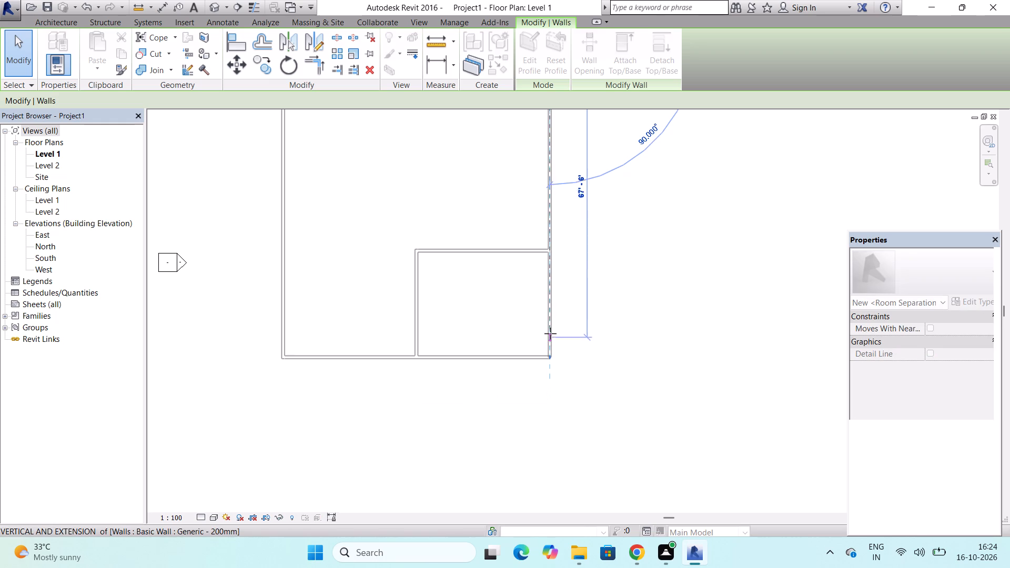
pyautogui.moveTo(550, 333); pyautogui.dragTo(550, 253)
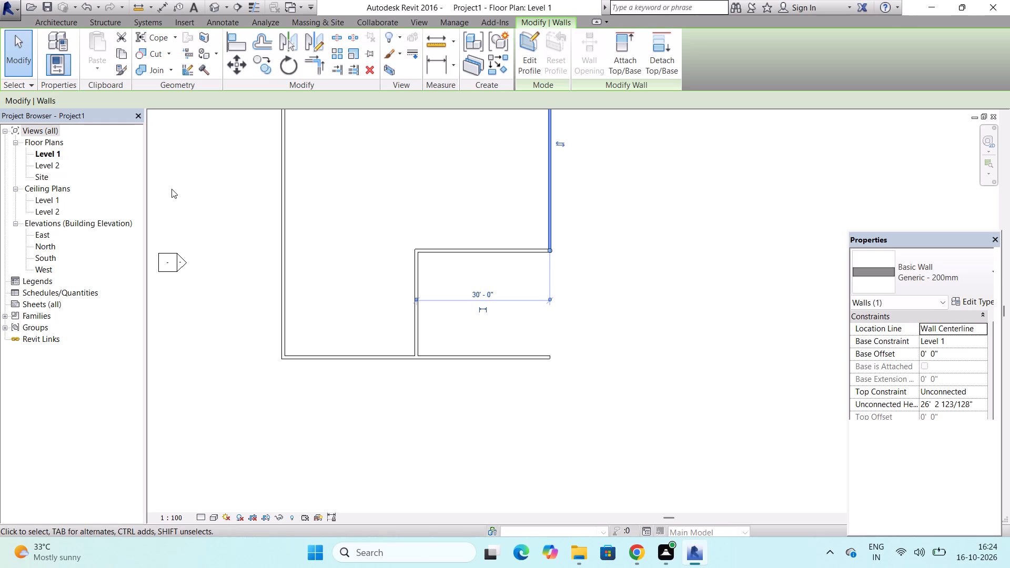
pyautogui.press('Escape')
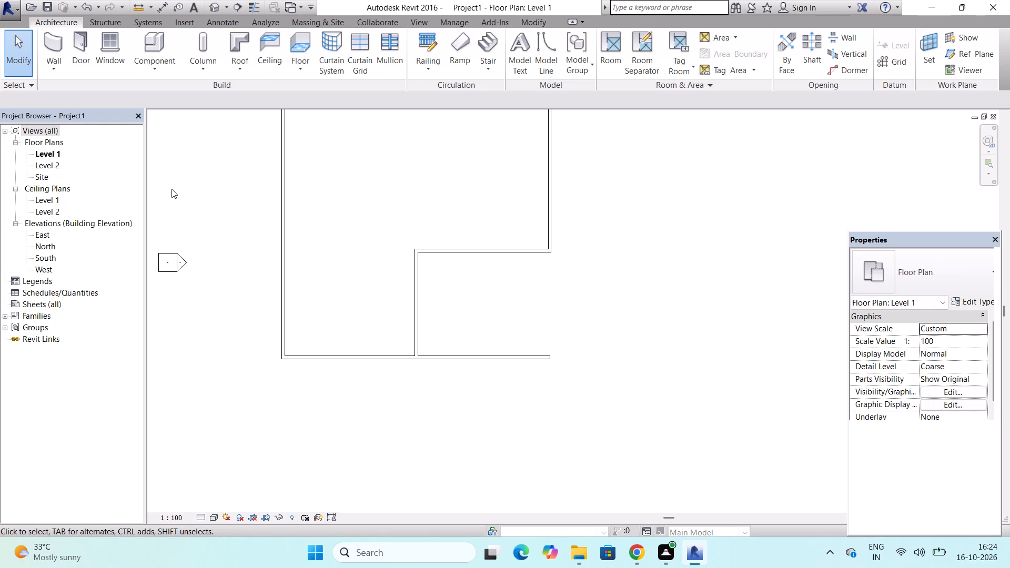
pyautogui.click(481, 357)
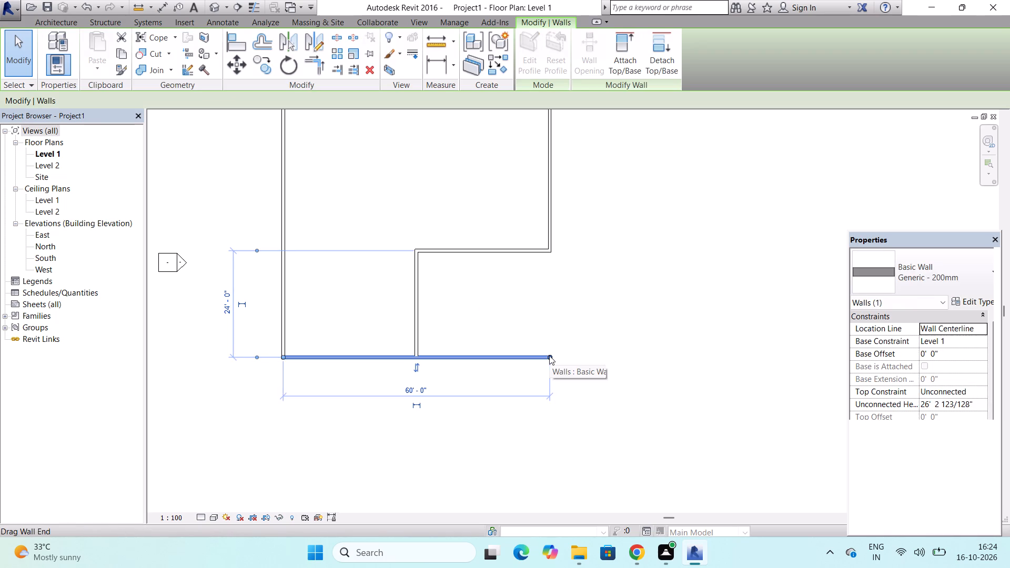
pyautogui.moveTo(549, 356); pyautogui.dragTo(414, 359)
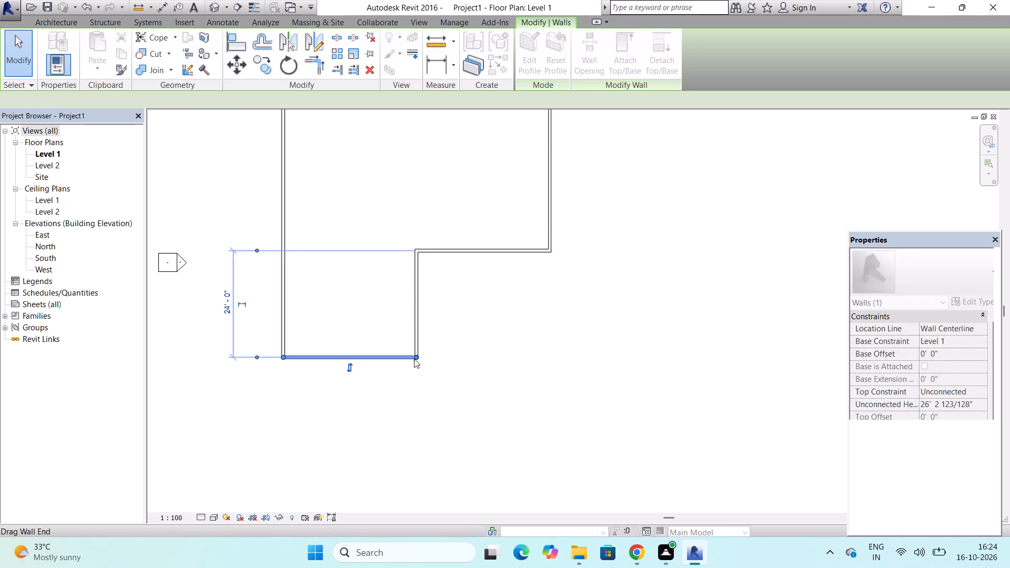
pyautogui.press('Escape')
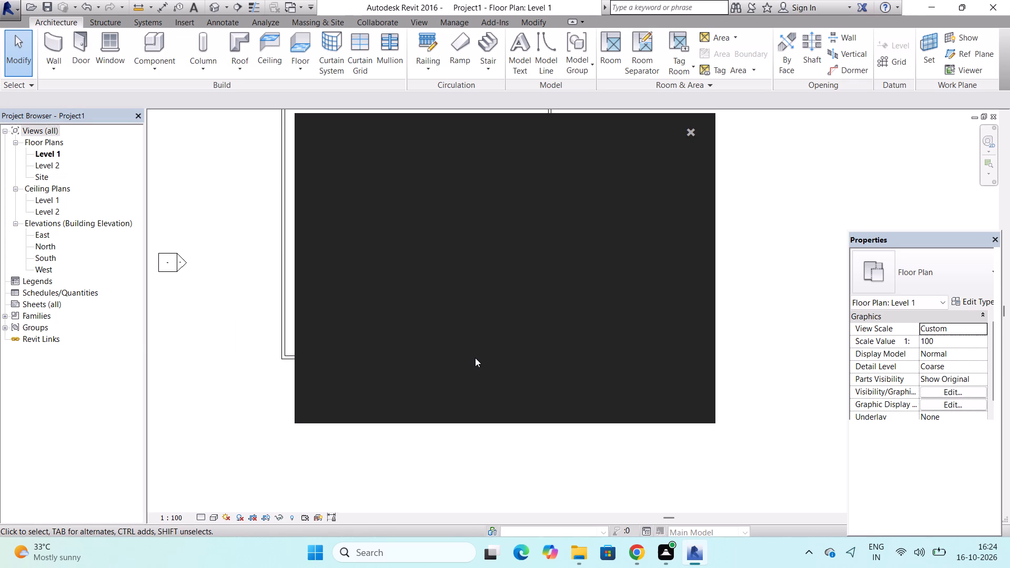
pyautogui.click(691, 135)
pyautogui.click(691, 135)
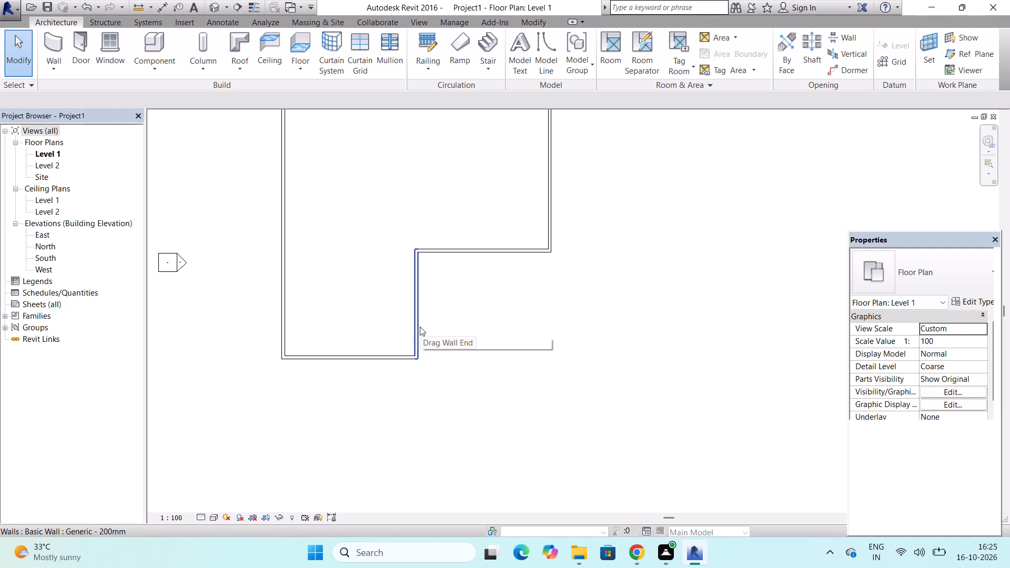
# Create a Generic Floor - 400mm on Level 1 from a 60' 7 7/8" by 72' 7 7/8" rectangle along the walls' outer faces.
pyautogui.click(310, 65)
pyautogui.click(317, 96)
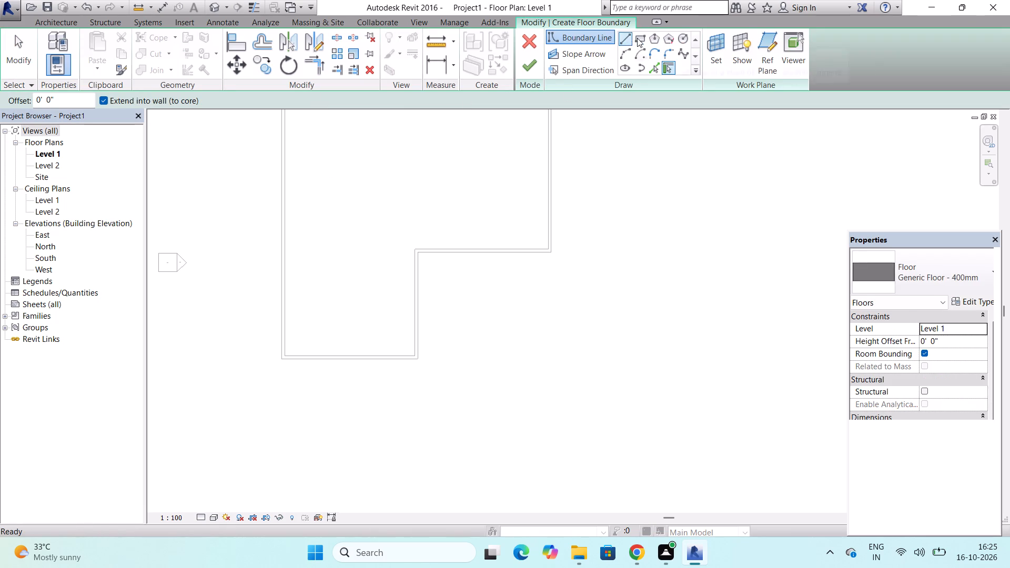
pyautogui.click(640, 38)
pyautogui.scroll(-1, 464, 302)
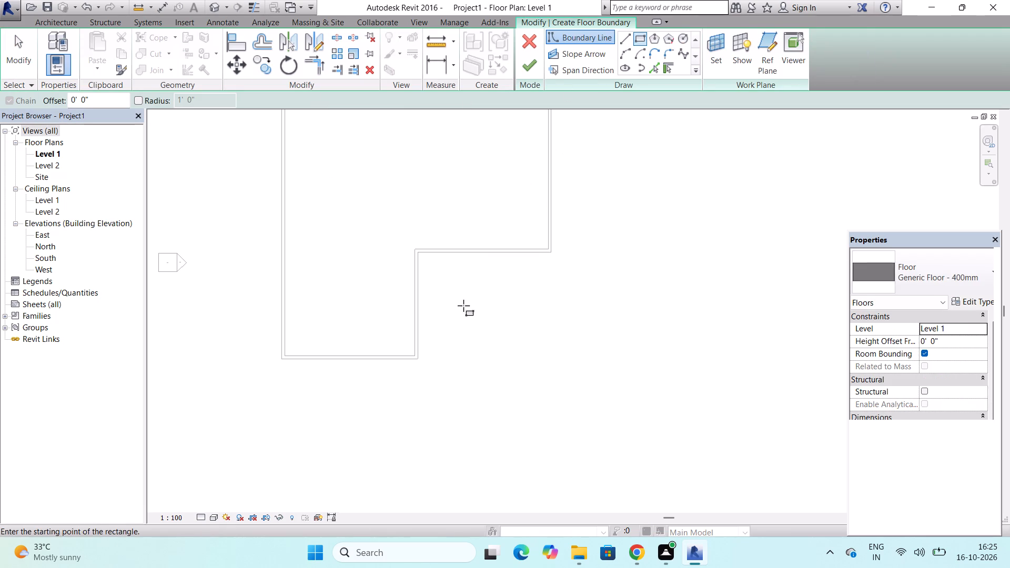
pyautogui.scroll(-4, 463, 306)
pyautogui.scroll(3, 373, 170)
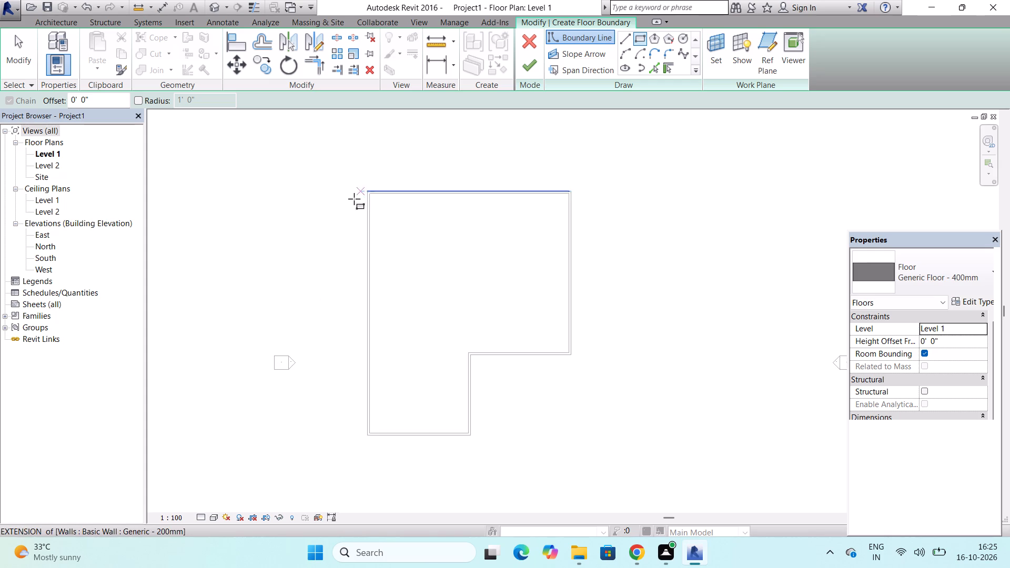
pyautogui.scroll(3, 354, 199)
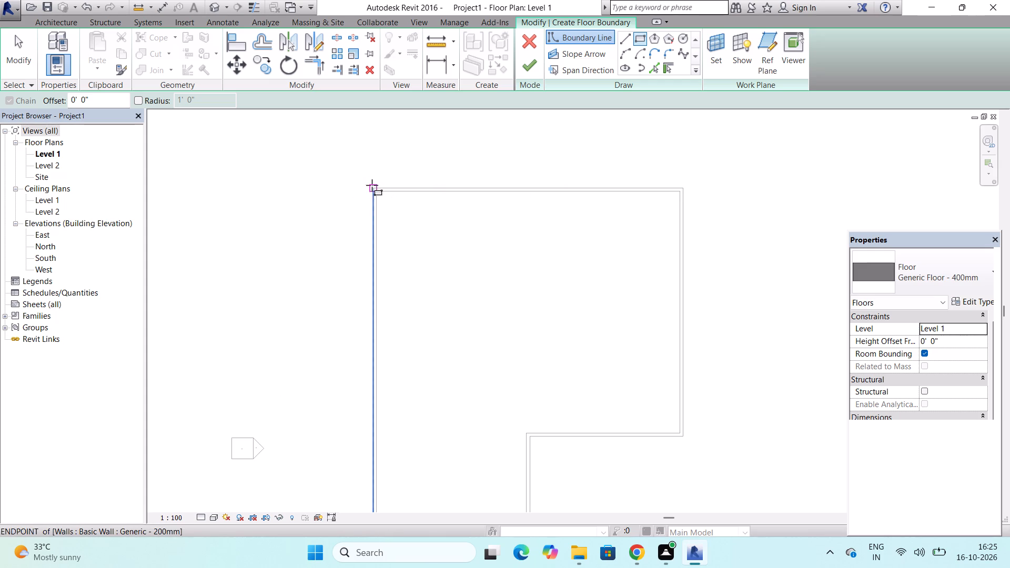
pyautogui.click(372, 185)
pyautogui.scroll(-4, 372, 185)
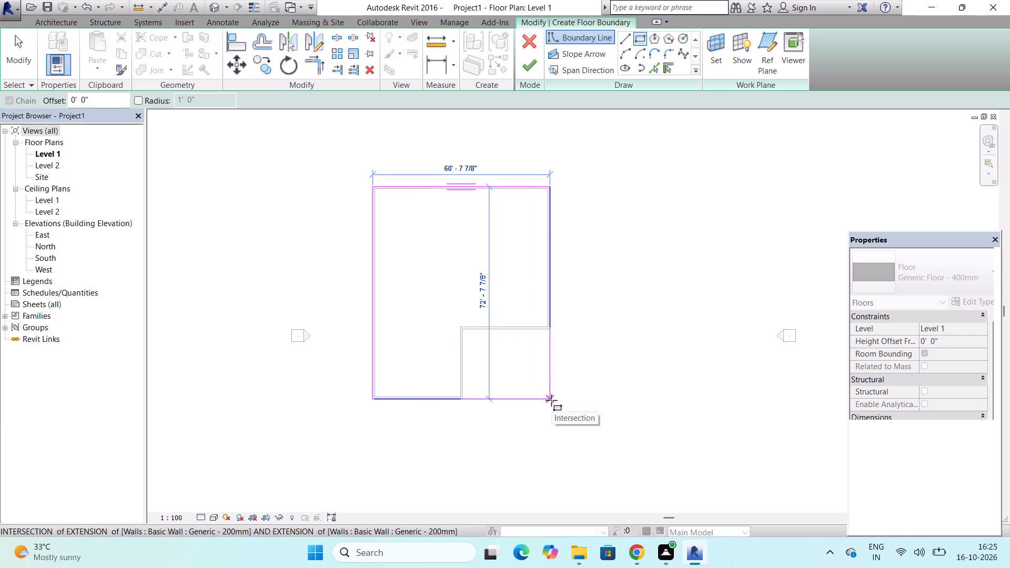
pyautogui.click(551, 400)
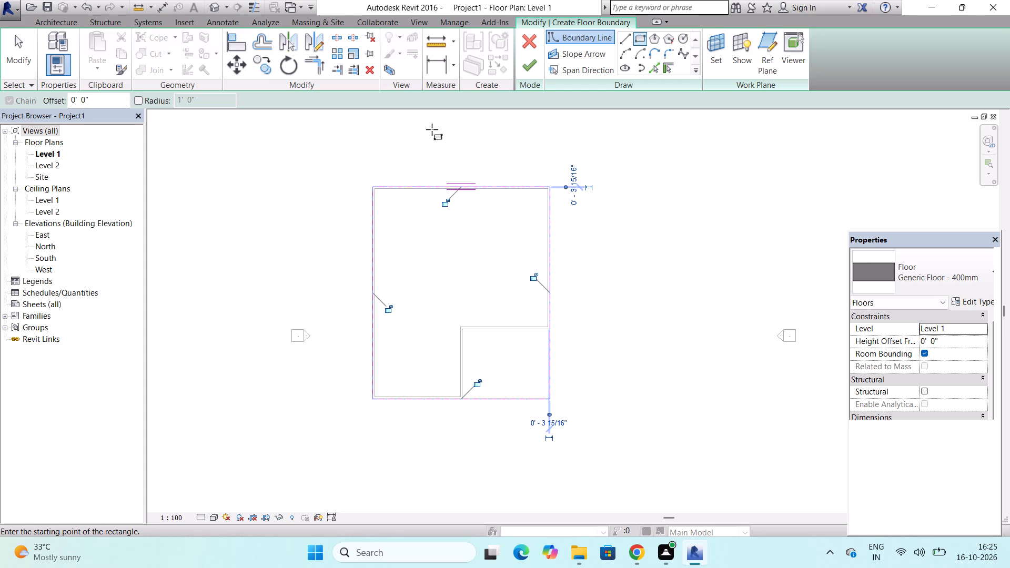
pyautogui.click(530, 63)
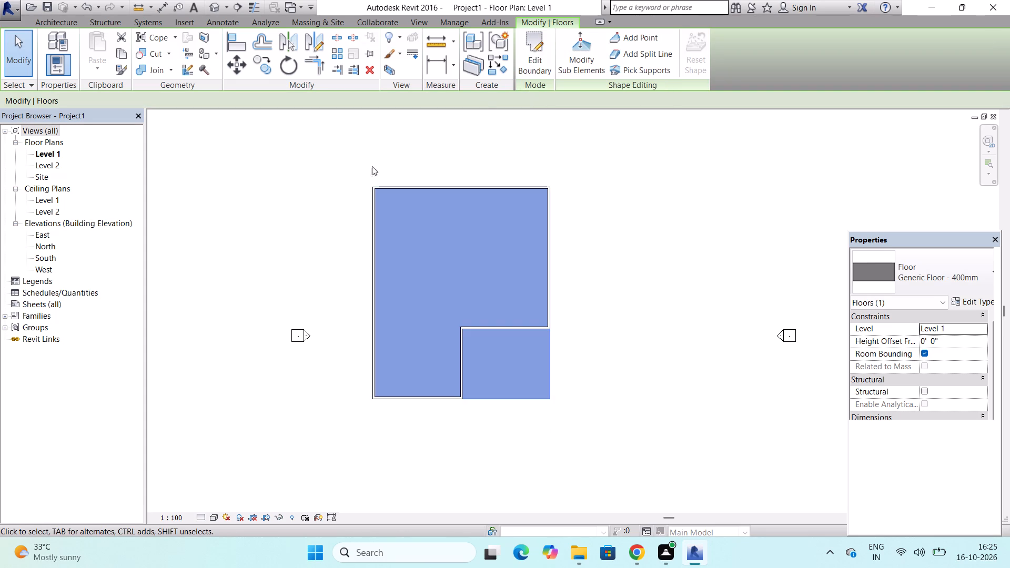
# Open the North elevation and delete Level 2 together with its views, dismissing the notification card.
pyautogui.click(44, 247)
pyautogui.click(44, 247)
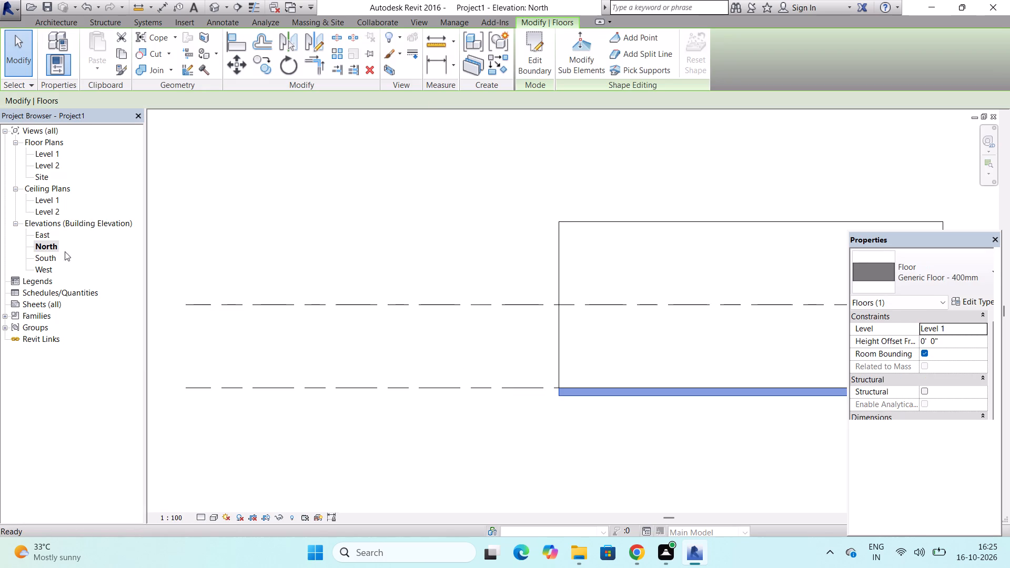
pyautogui.scroll(-5, 163, 296)
pyautogui.scroll(3, 567, 351)
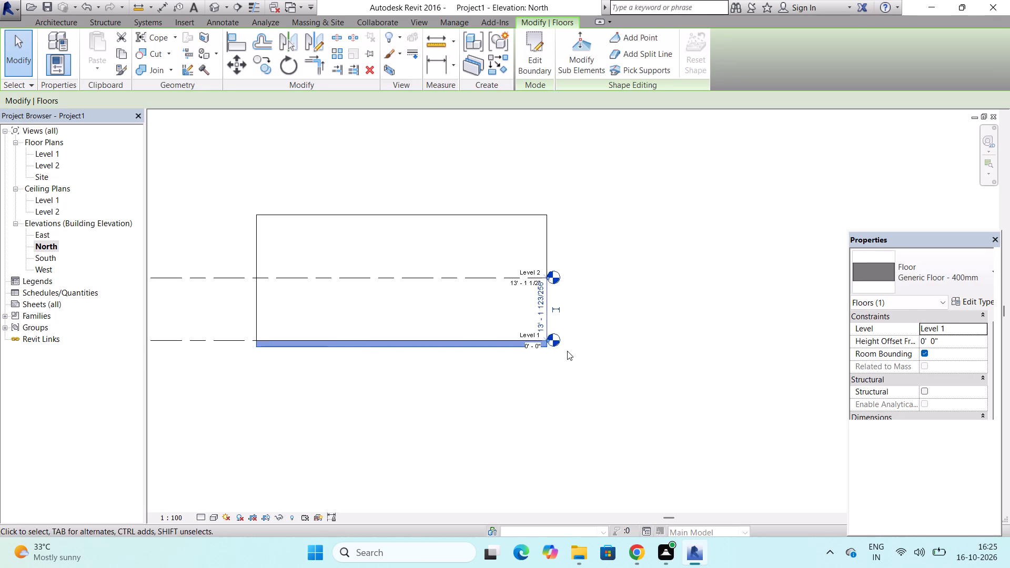
pyautogui.scroll(3, 522, 330)
pyautogui.scroll(2, 588, 349)
pyautogui.scroll(4, 531, 330)
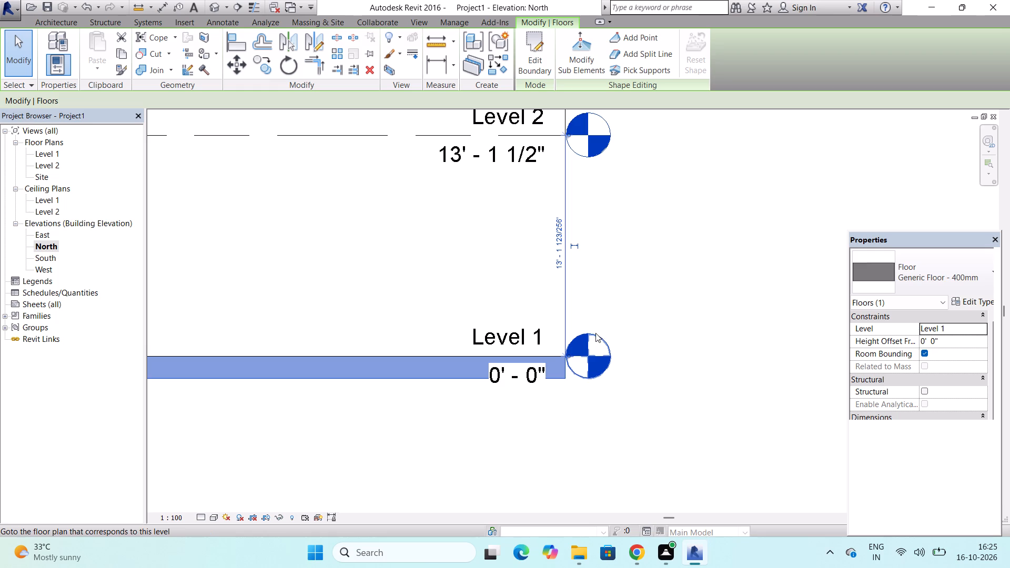
pyautogui.scroll(-5, 575, 346)
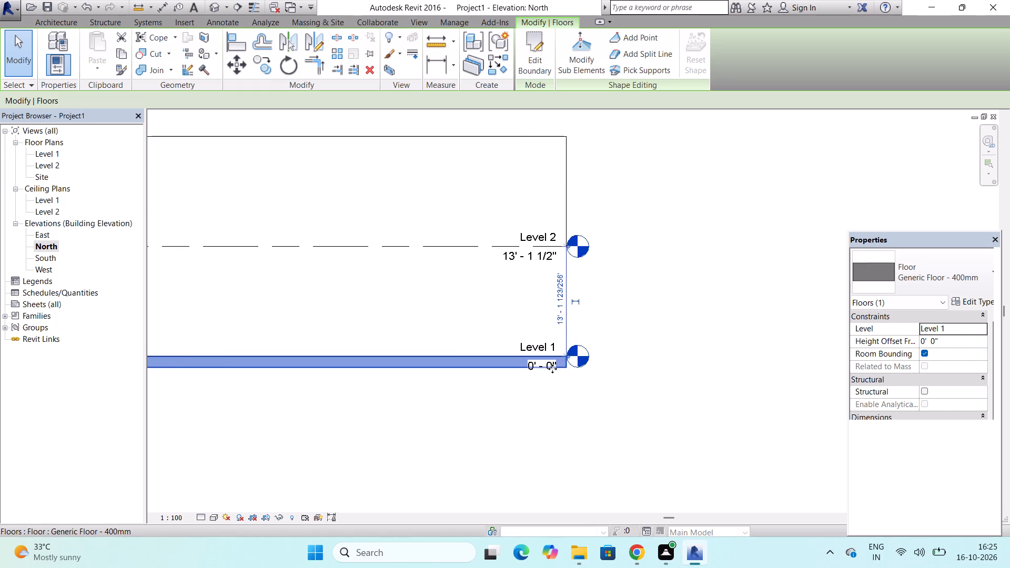
pyautogui.scroll(-3, 552, 369)
pyautogui.press('Escape')
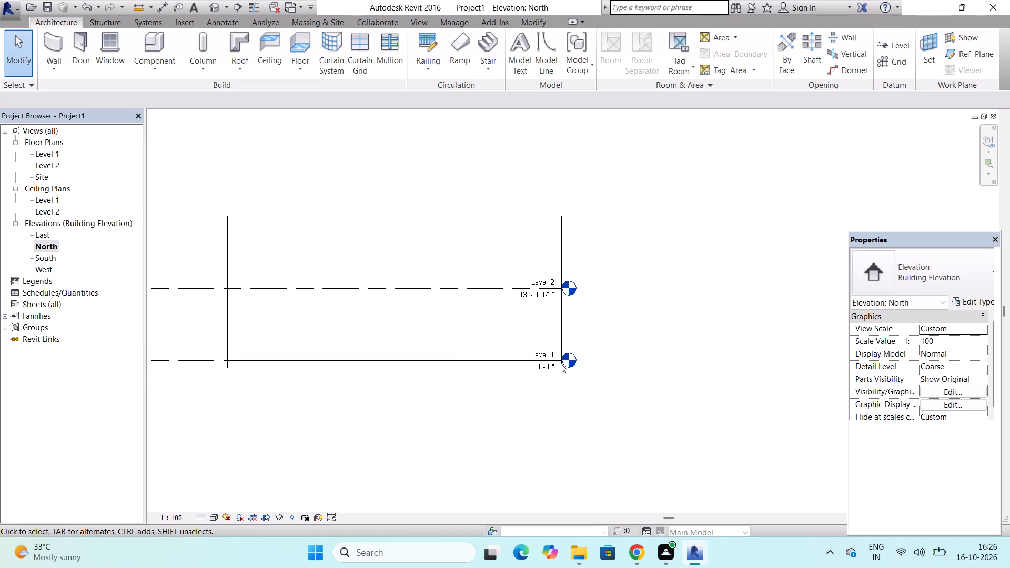
pyautogui.scroll(-2, 775, 441)
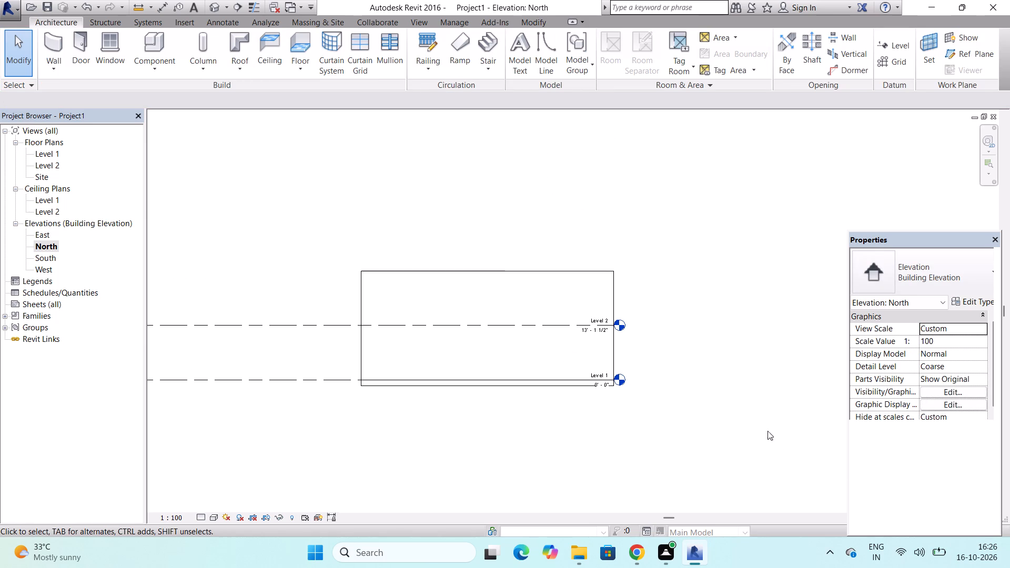
pyautogui.click(238, 326)
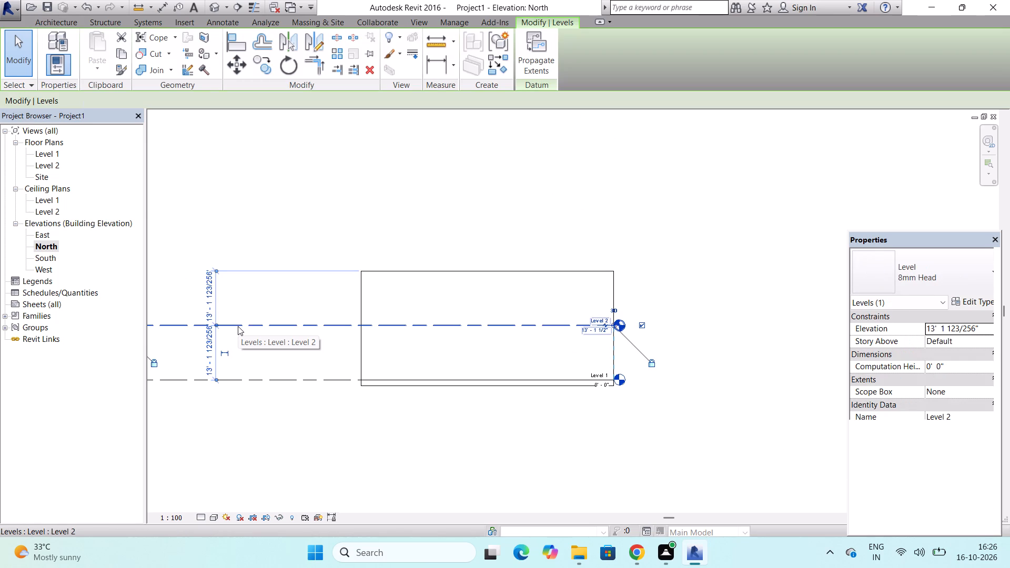
pyautogui.press('Delete')
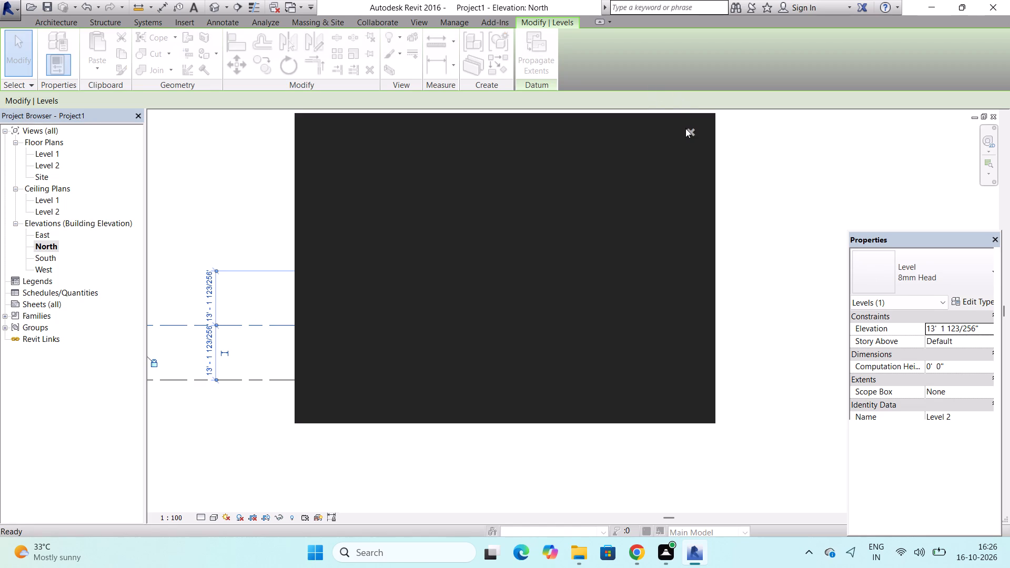
pyautogui.click(692, 128)
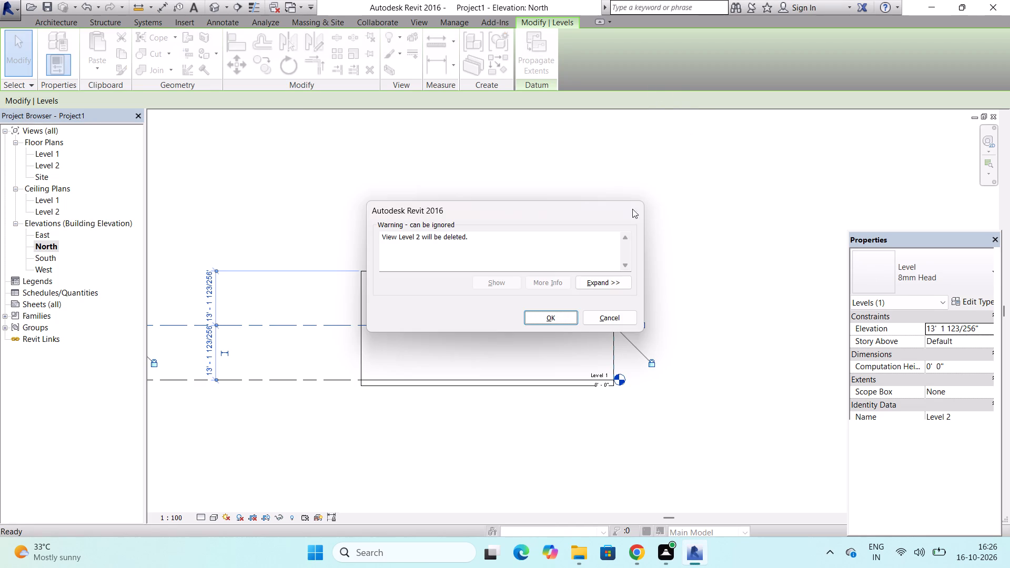
pyautogui.click(558, 317)
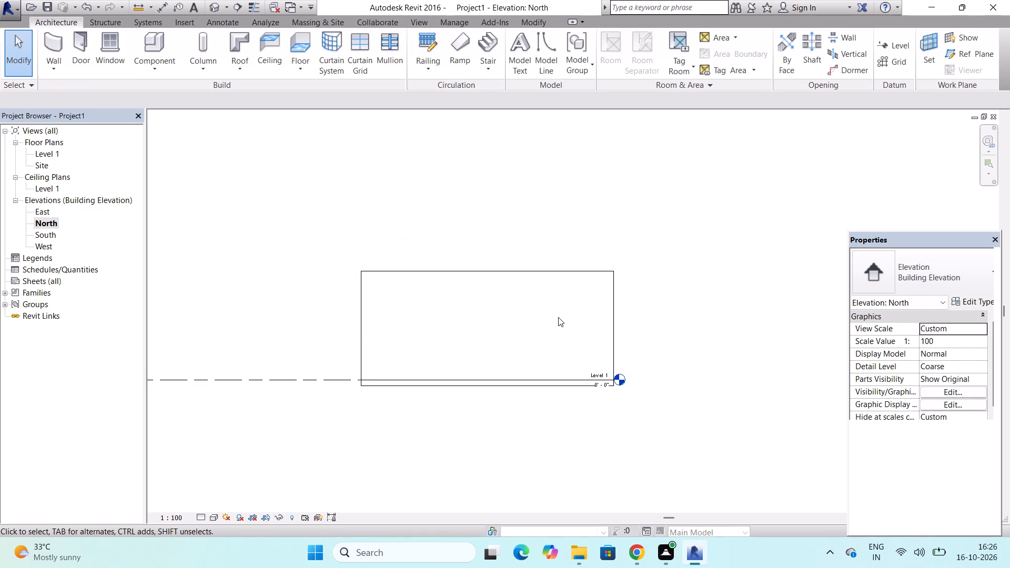
# Add an elbow to the Level 1 line so its head sits offset below the line in the North elevation.
pyautogui.scroll(-1, 558, 317)
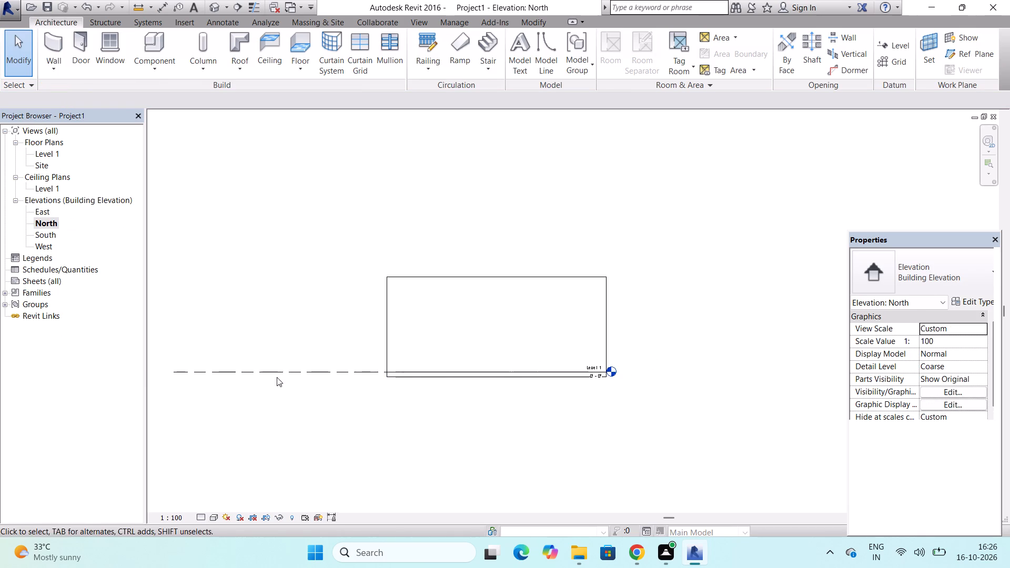
pyautogui.click(289, 373)
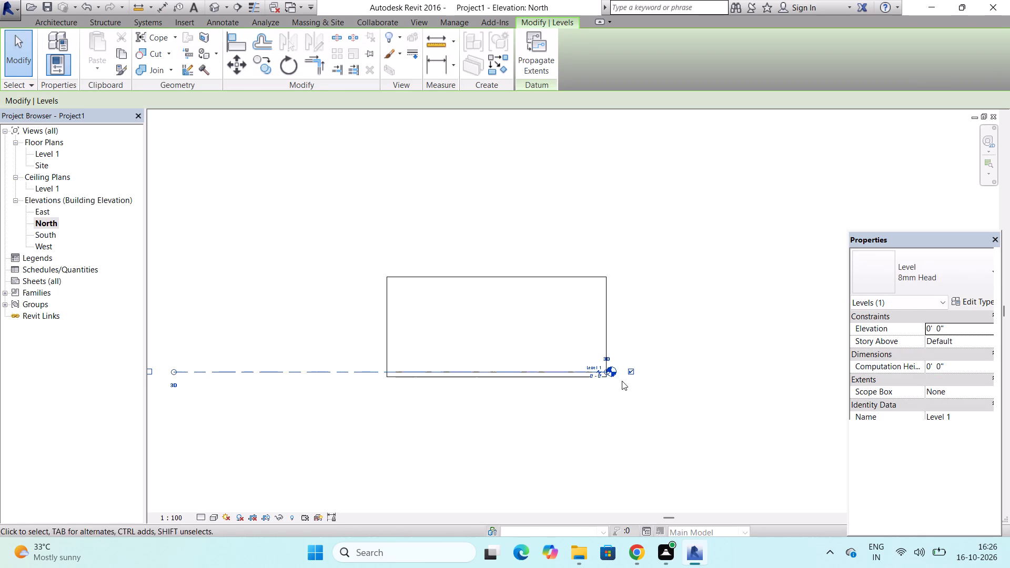
pyautogui.scroll(11, 620, 369)
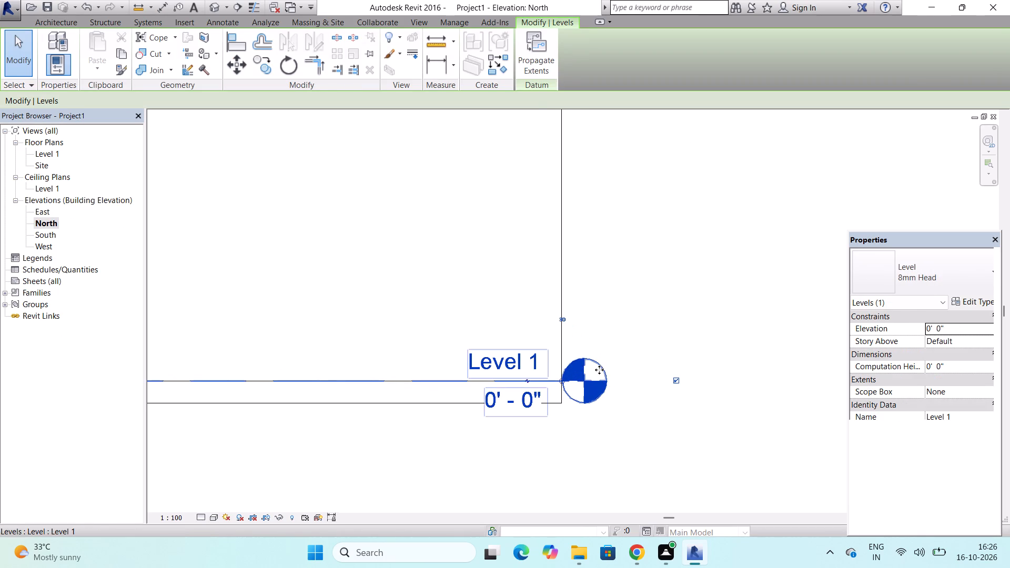
pyautogui.click(528, 381)
pyautogui.scroll(-2, 593, 411)
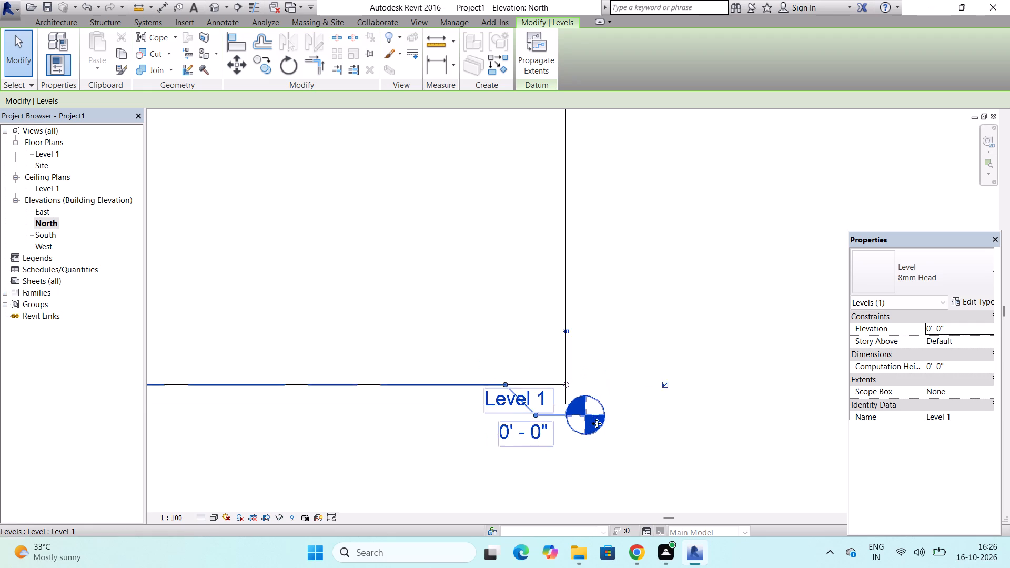
pyautogui.scroll(-6, 597, 423)
pyautogui.scroll(-3, 669, 380)
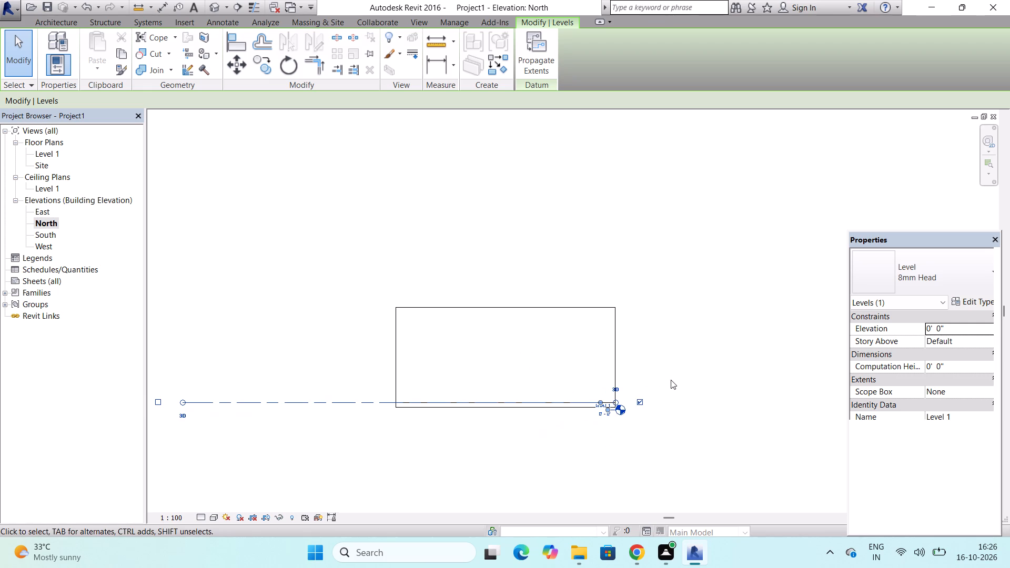
# Add two levels at 10' and 20' above Level 1 with the Level tool, picking each level below at a 10' 0" offset.
pyautogui.click(57, 24)
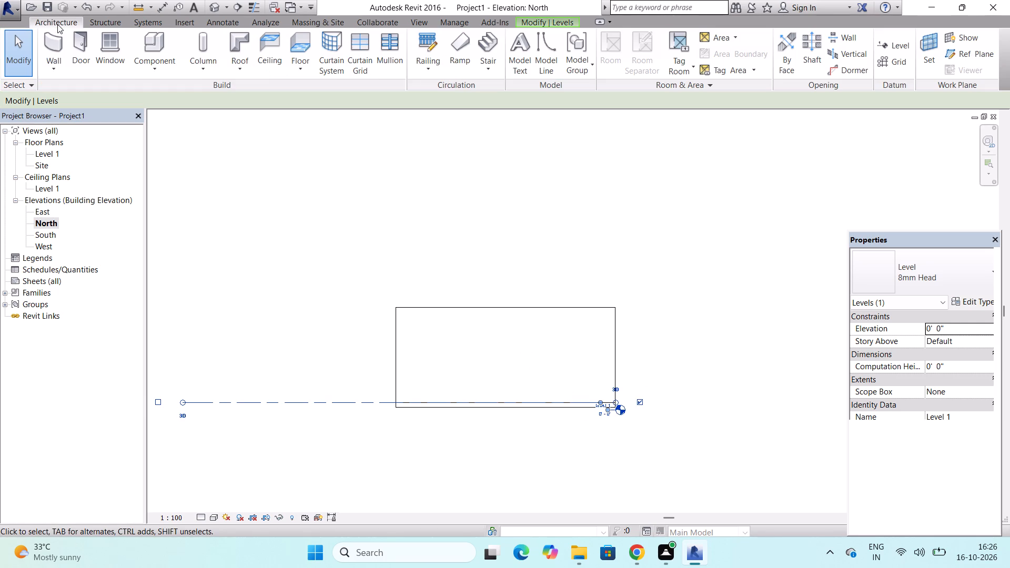
pyautogui.click(902, 46)
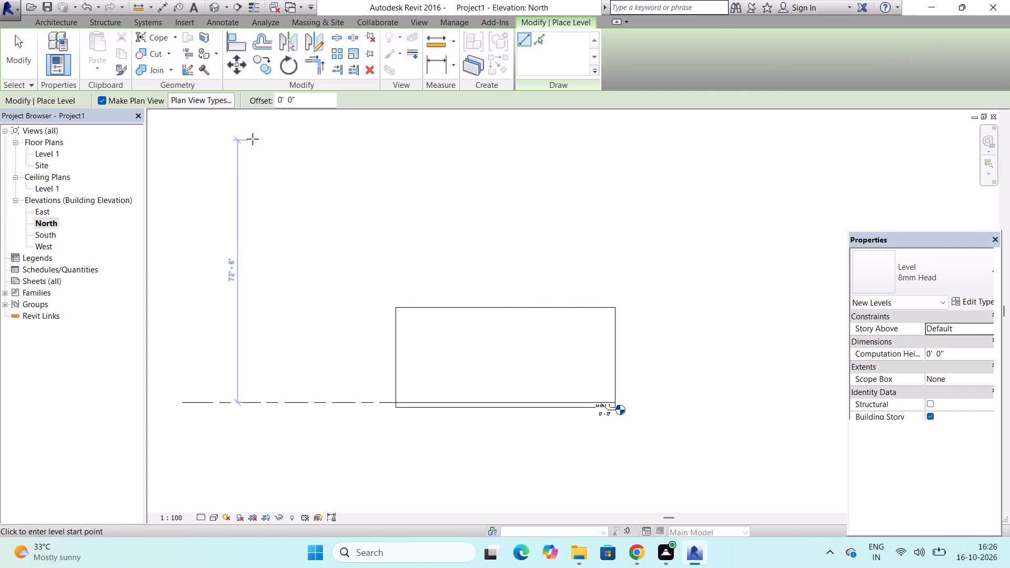
pyautogui.scroll(2, 275, 69)
pyautogui.scroll(3, 281, 116)
pyautogui.scroll(3, 280, 74)
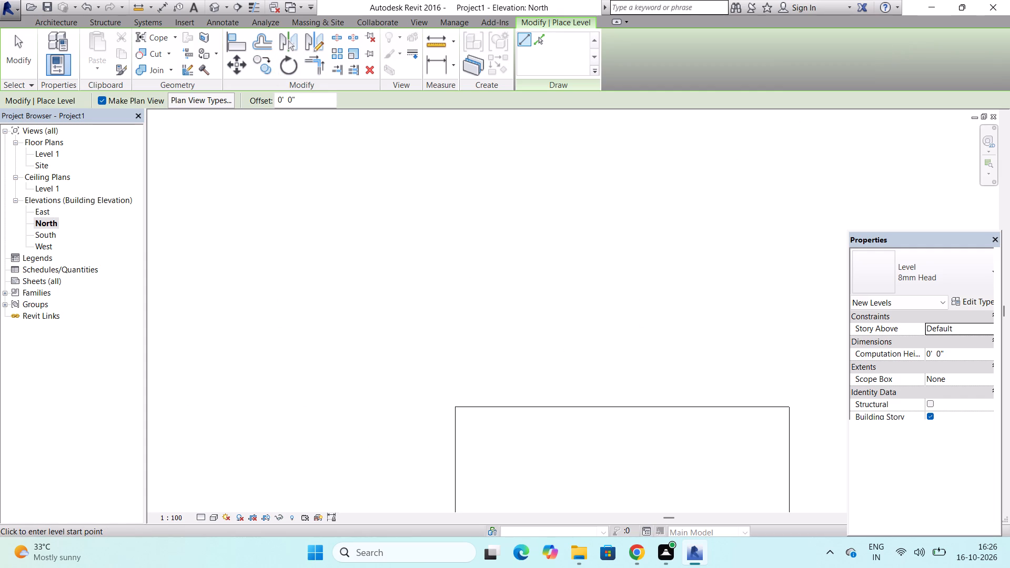
pyautogui.click(280, 98)
pyautogui.press('BackSpace')
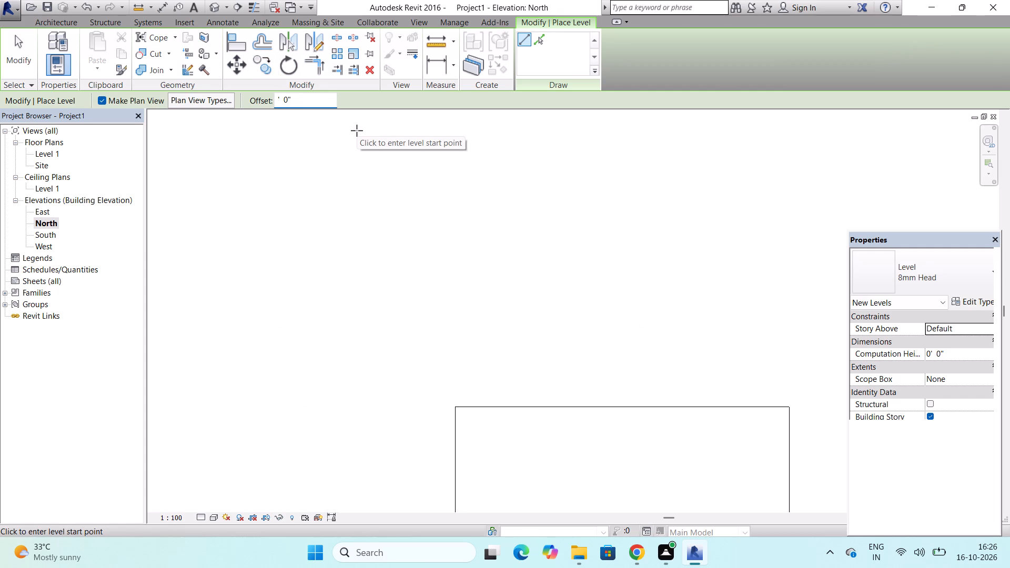
pyautogui.write("10'")
pyautogui.press('Return')
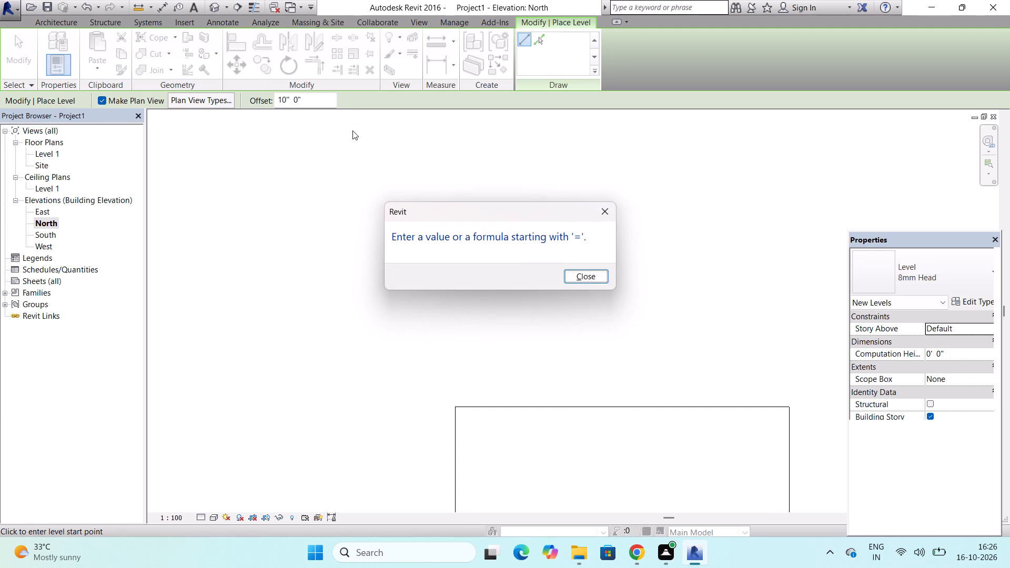
pyautogui.click(600, 214)
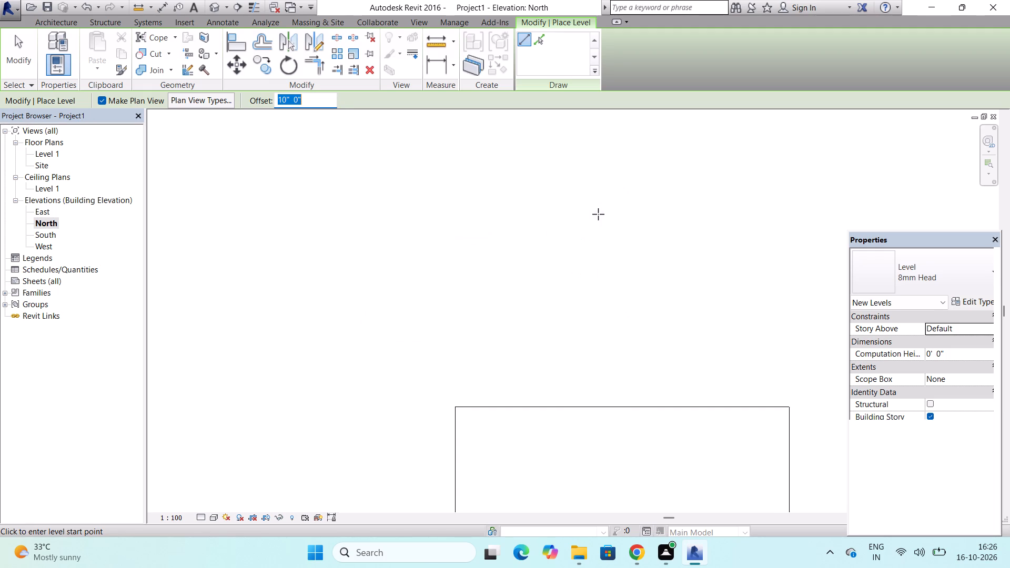
pyautogui.scroll(-5, 529, 221)
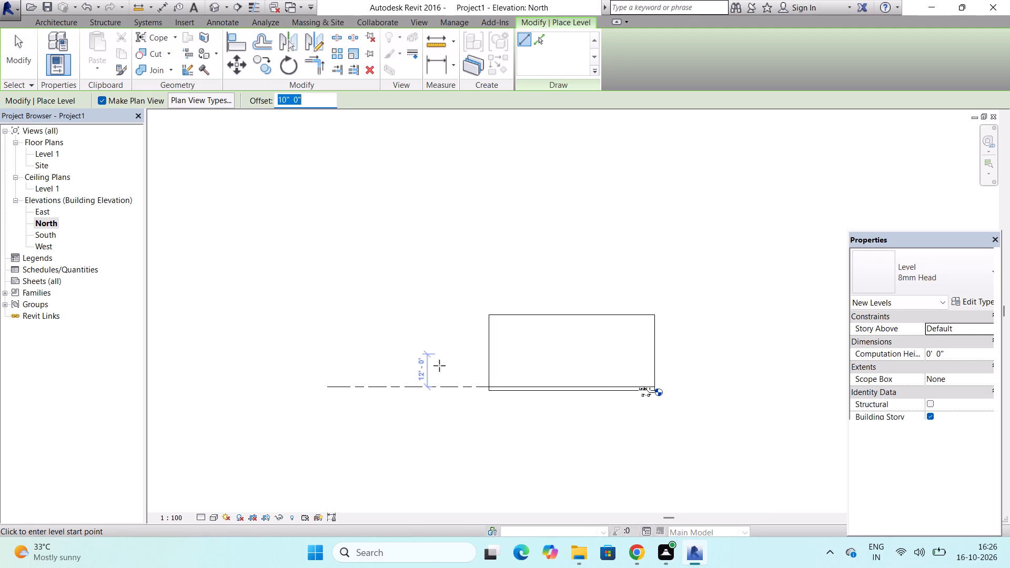
pyautogui.click(541, 35)
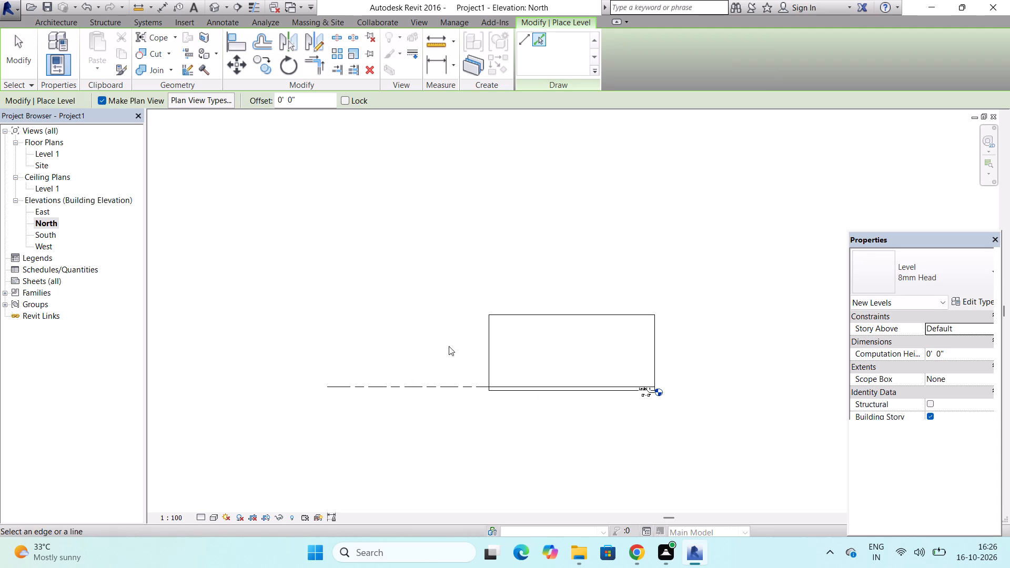
pyautogui.click(449, 384)
pyautogui.click(281, 98)
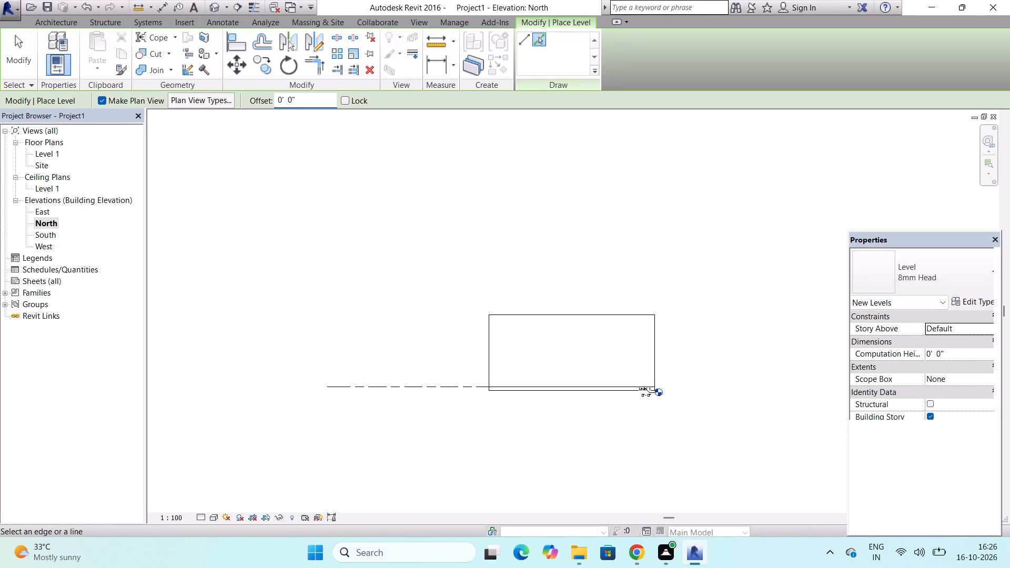
pyautogui.press('BackSpace')
pyautogui.write('10')
pyautogui.press('Return')
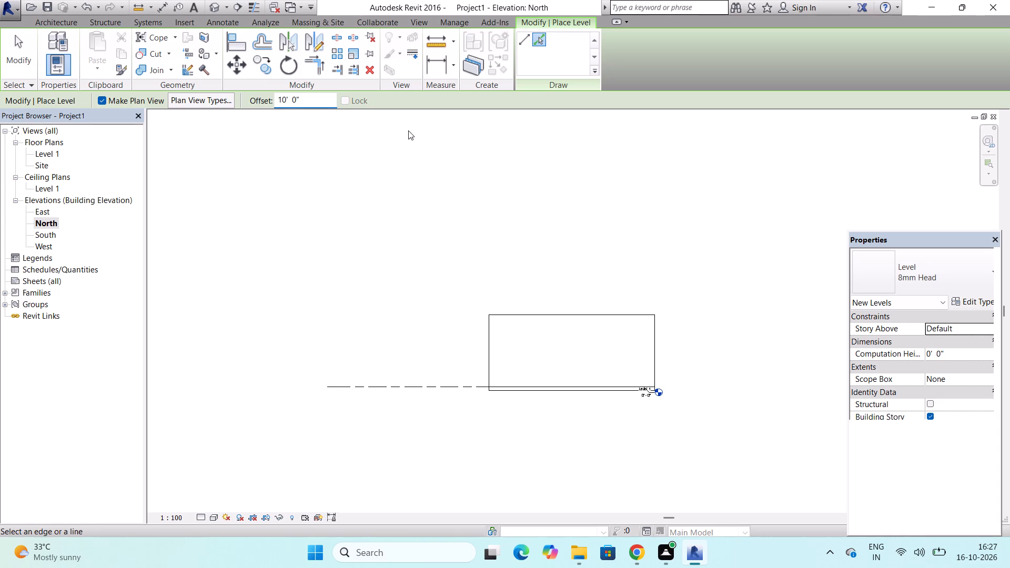
pyautogui.click(427, 383)
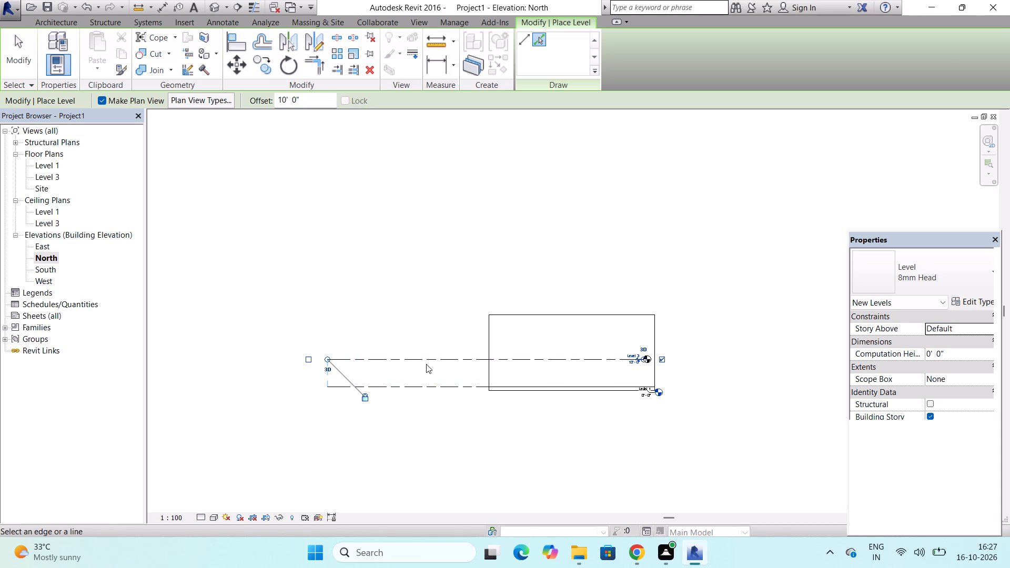
pyautogui.click(429, 359)
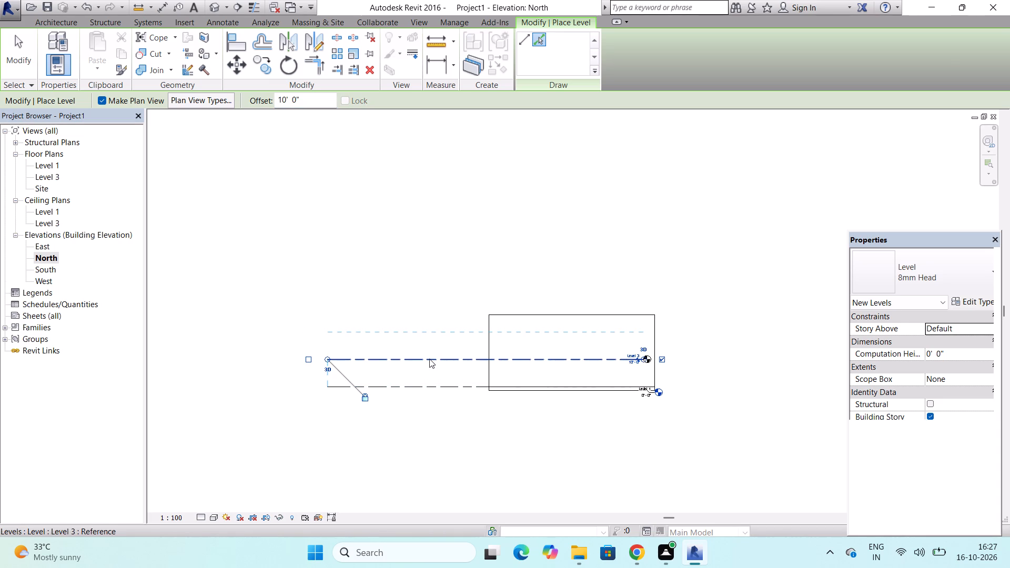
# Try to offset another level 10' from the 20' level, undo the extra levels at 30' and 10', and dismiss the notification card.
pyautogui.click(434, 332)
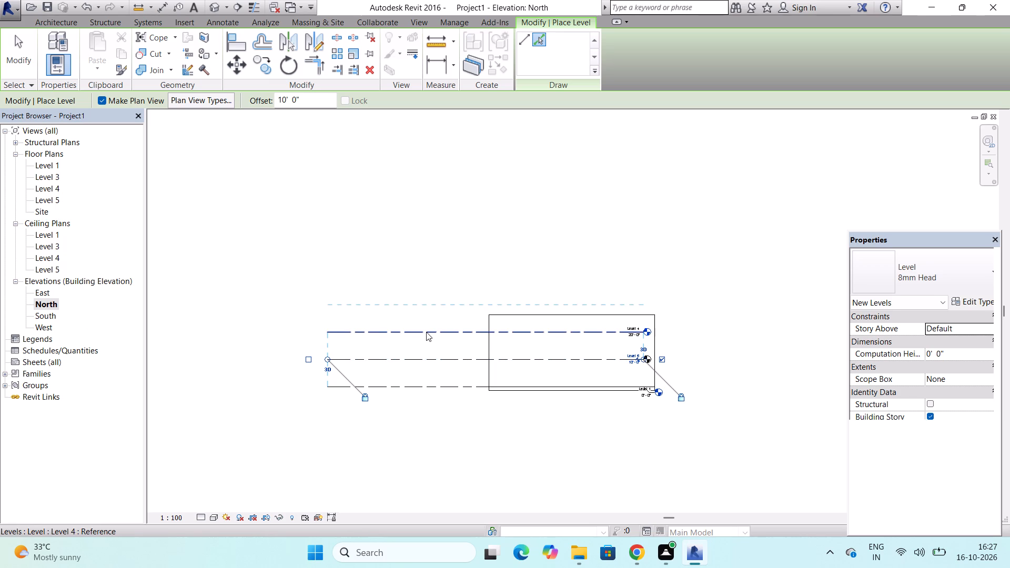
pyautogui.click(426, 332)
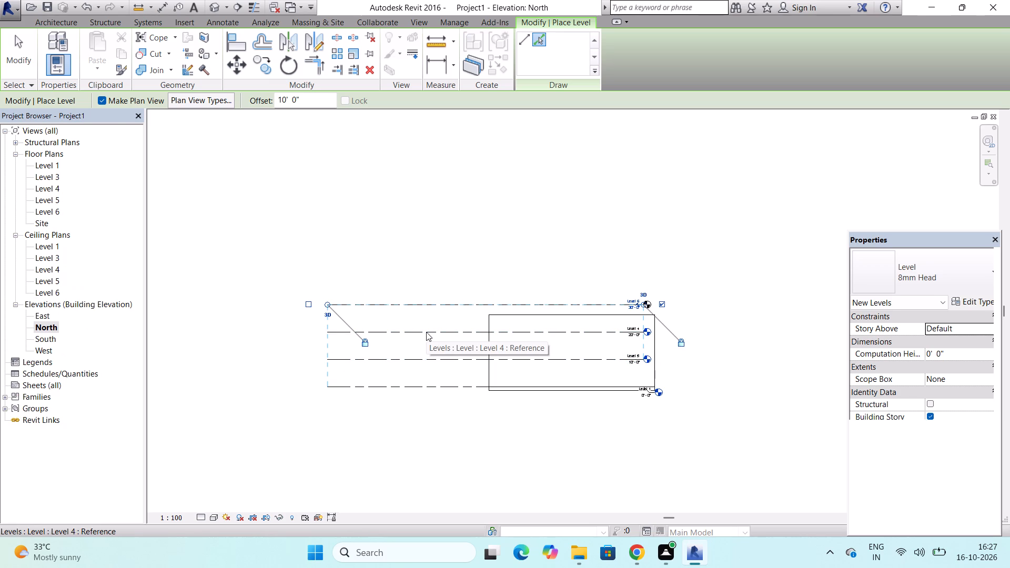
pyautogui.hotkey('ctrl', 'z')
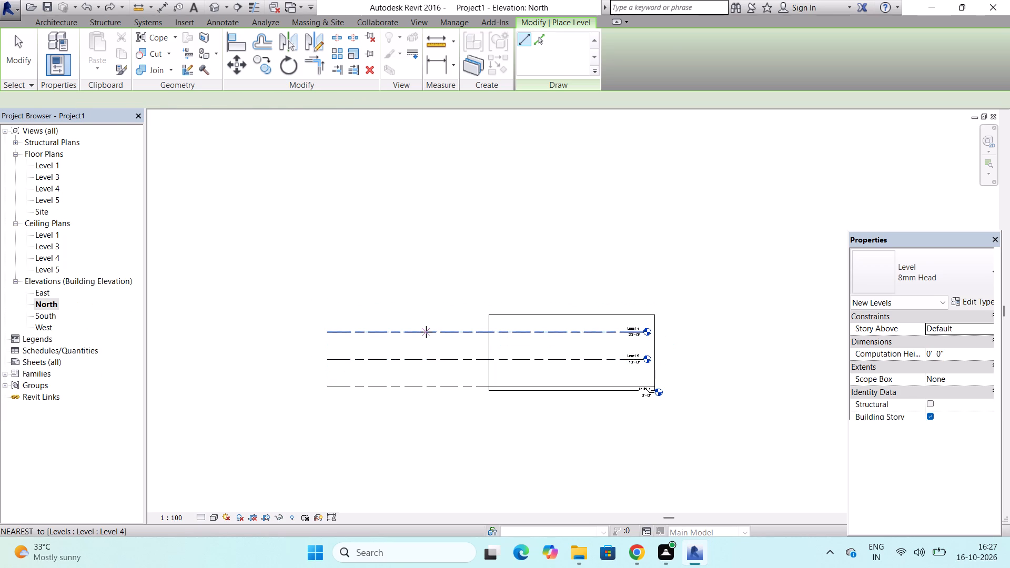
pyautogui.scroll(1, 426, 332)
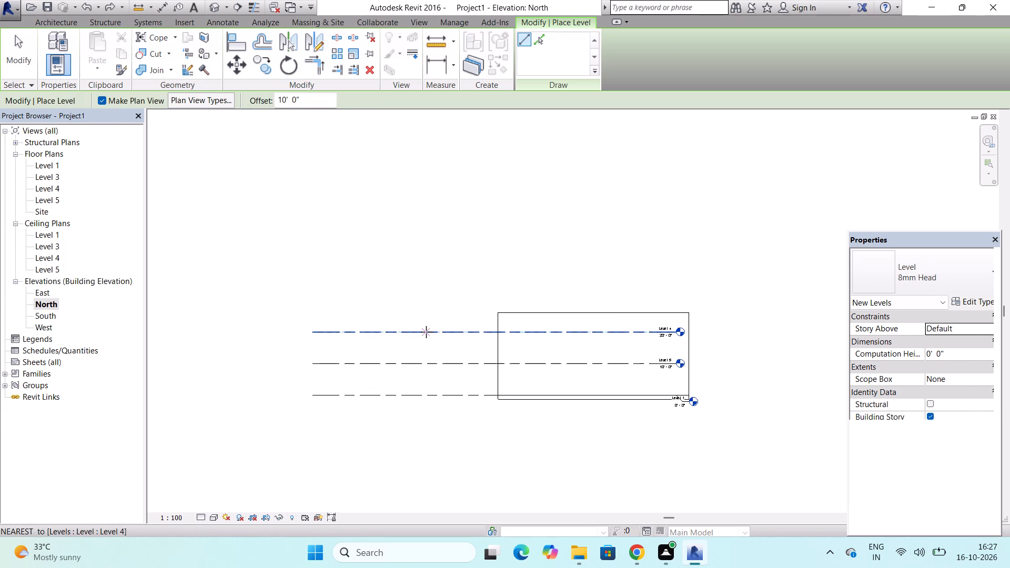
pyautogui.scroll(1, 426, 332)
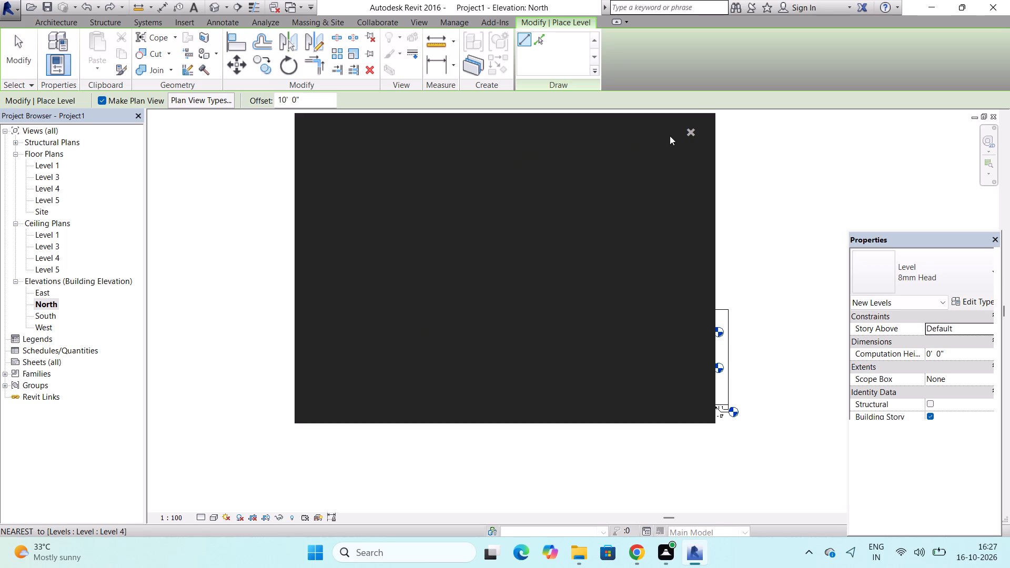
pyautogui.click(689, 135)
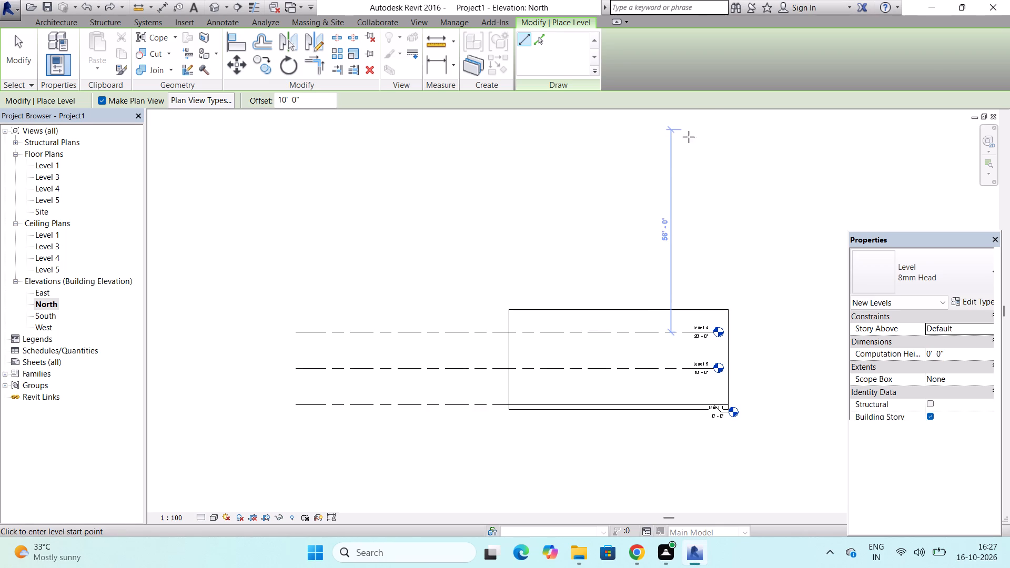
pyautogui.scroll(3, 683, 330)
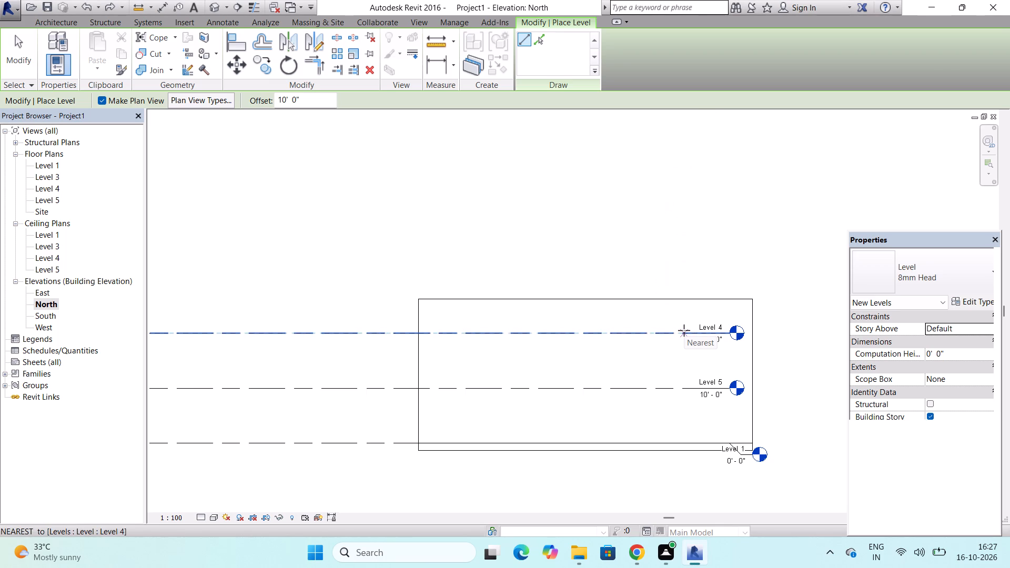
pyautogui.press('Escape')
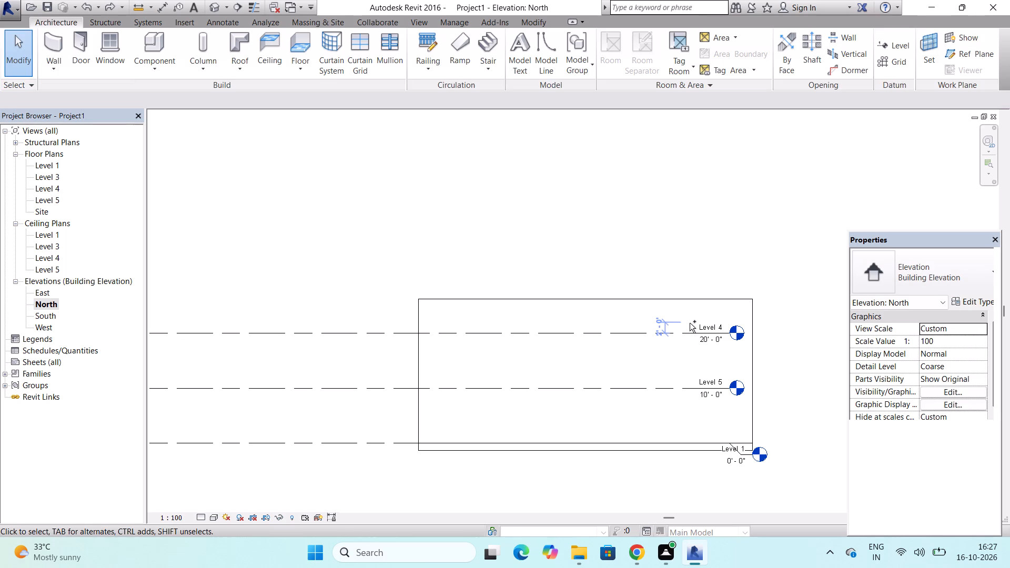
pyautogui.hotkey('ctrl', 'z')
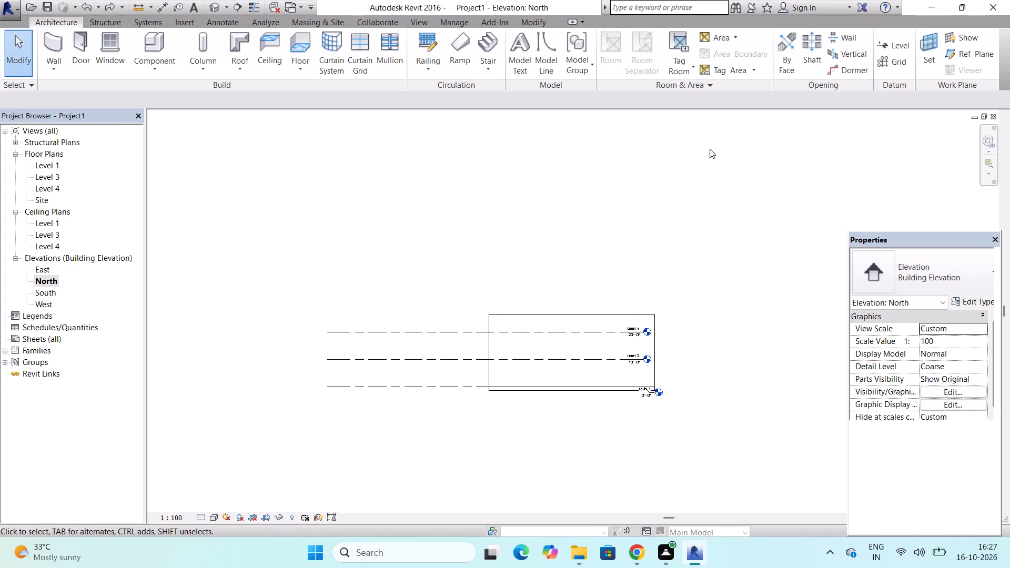
# Add a level at 30' by picking the Level 4 line with a 10' 0" offset above it.
pyautogui.click(902, 45)
pyautogui.scroll(2, 264, 96)
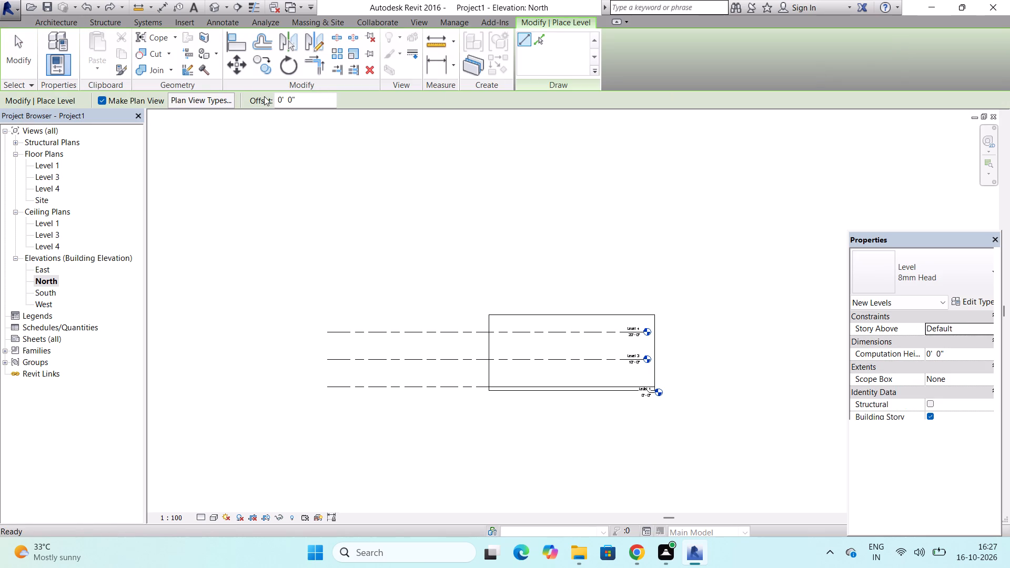
pyautogui.scroll(2, 264, 96)
pyautogui.click(281, 98)
pyautogui.press('BackSpace')
pyautogui.write("10'")
pyautogui.press('Return')
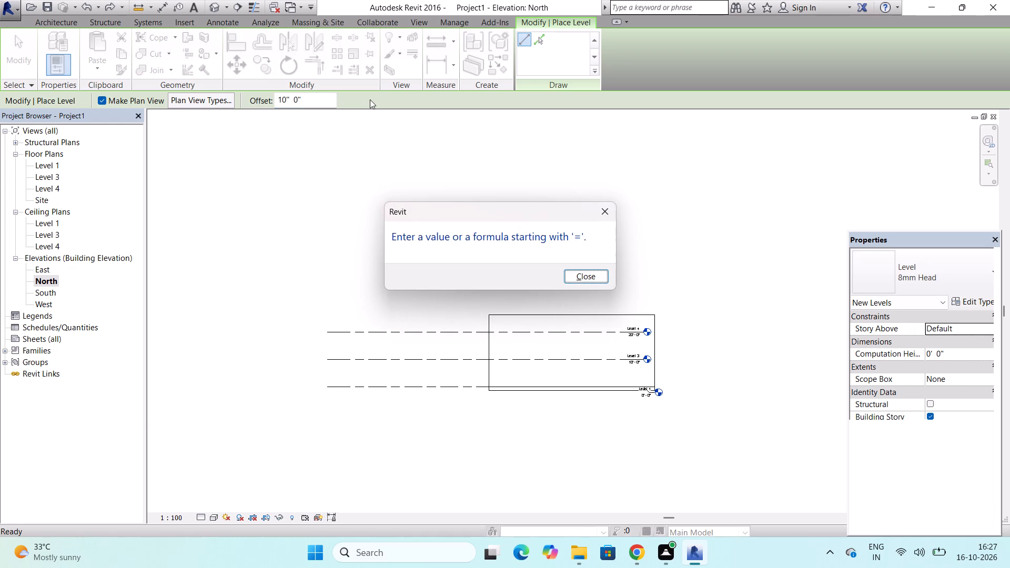
pyautogui.press('Escape')
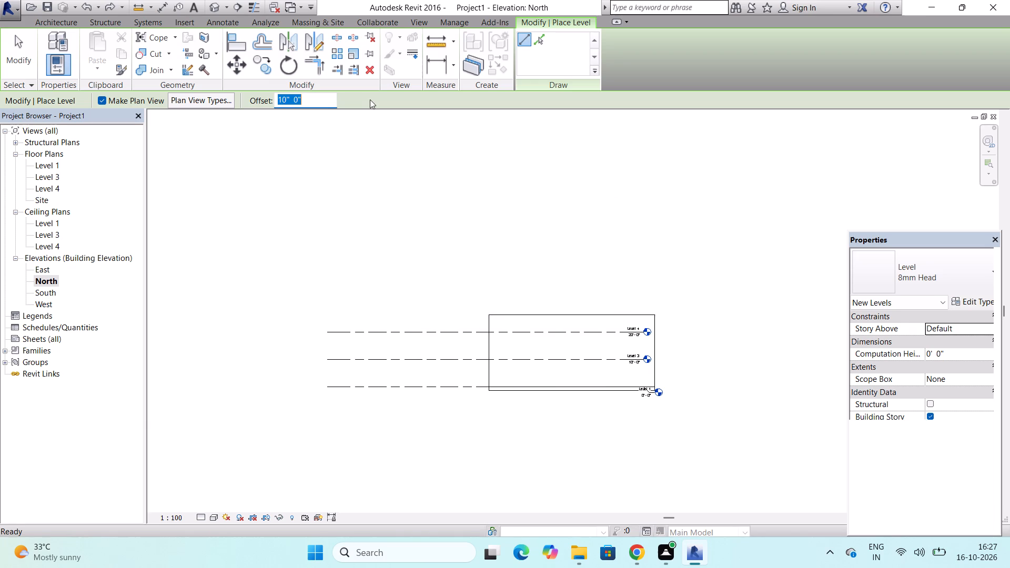
pyautogui.click(537, 39)
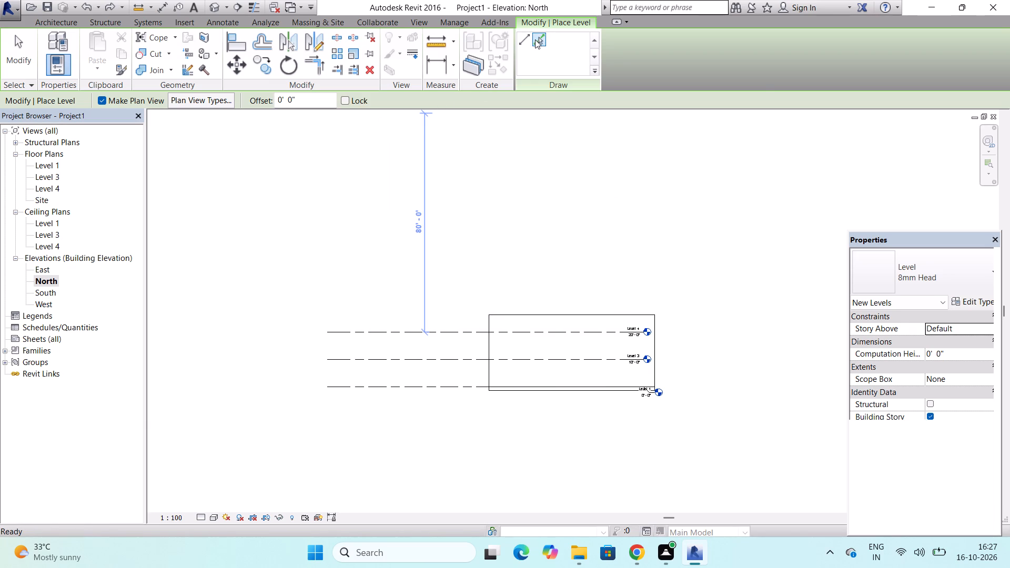
pyautogui.click(281, 100)
pyautogui.press('BackSpace')
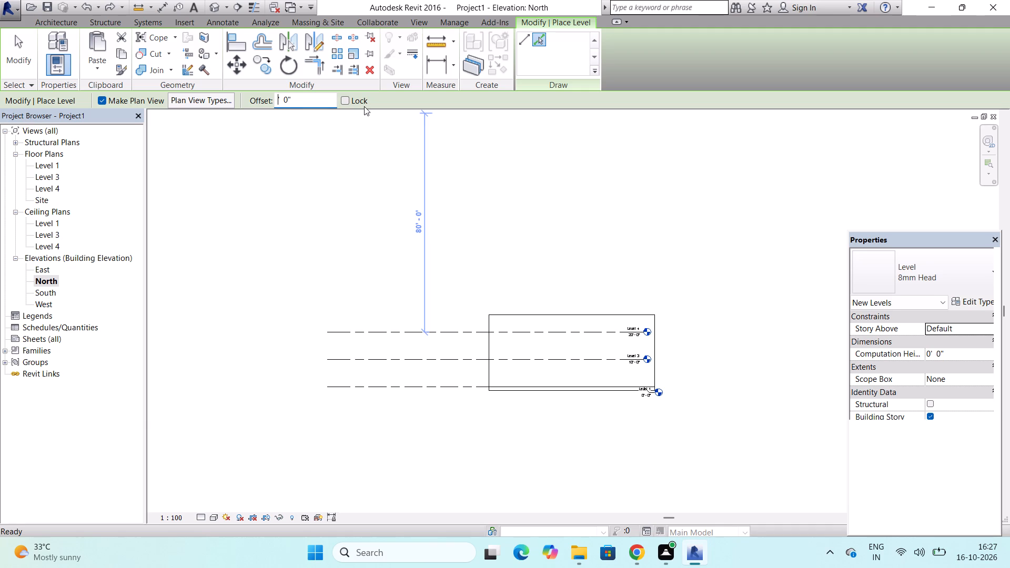
pyautogui.write('10')
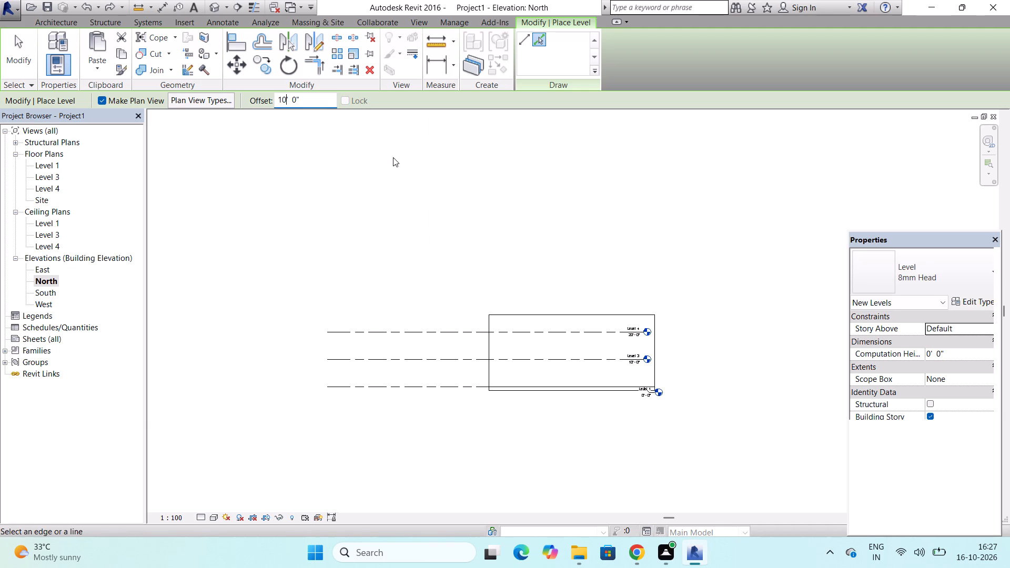
pyautogui.click(443, 329)
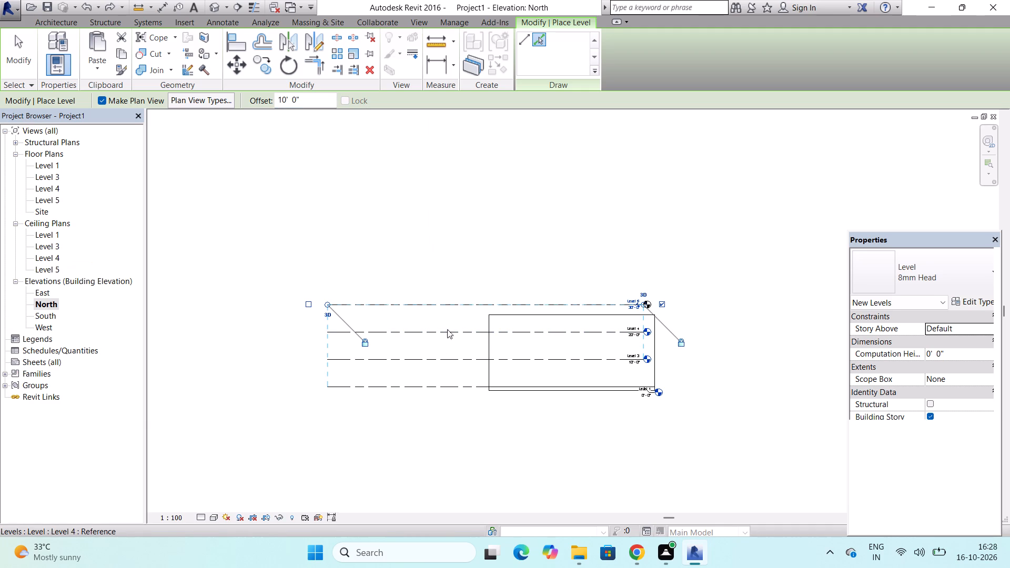
pyautogui.press('Escape')
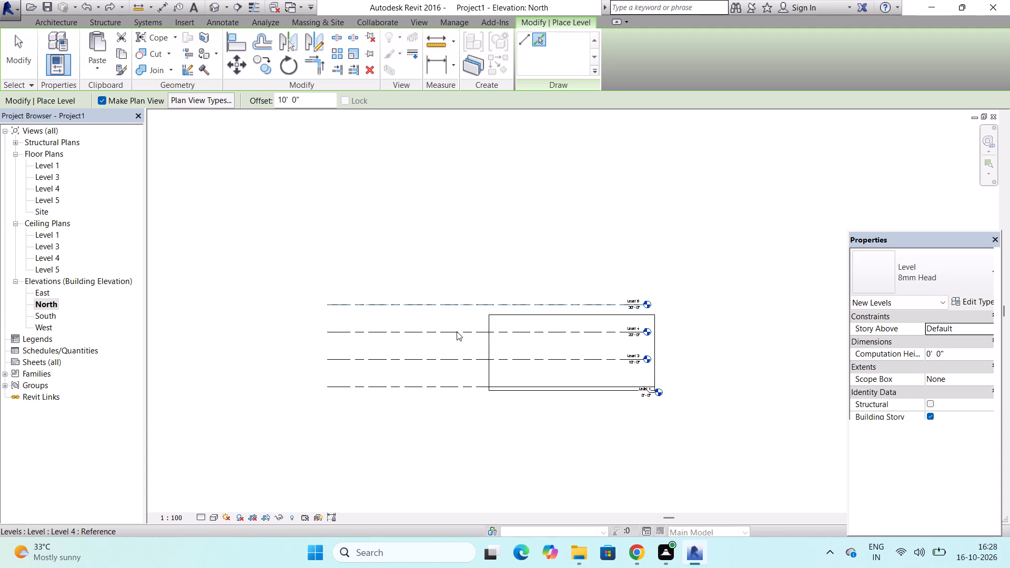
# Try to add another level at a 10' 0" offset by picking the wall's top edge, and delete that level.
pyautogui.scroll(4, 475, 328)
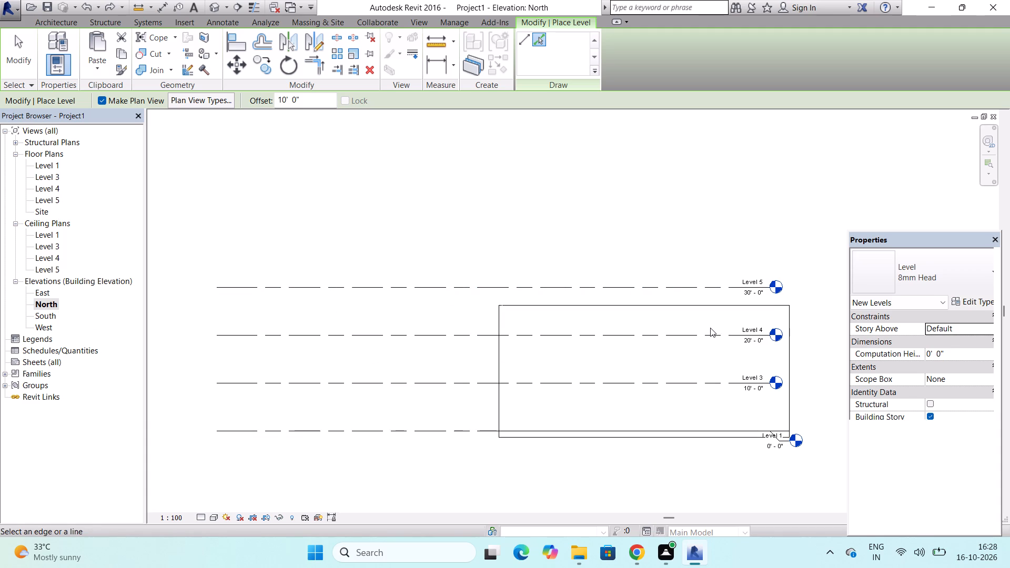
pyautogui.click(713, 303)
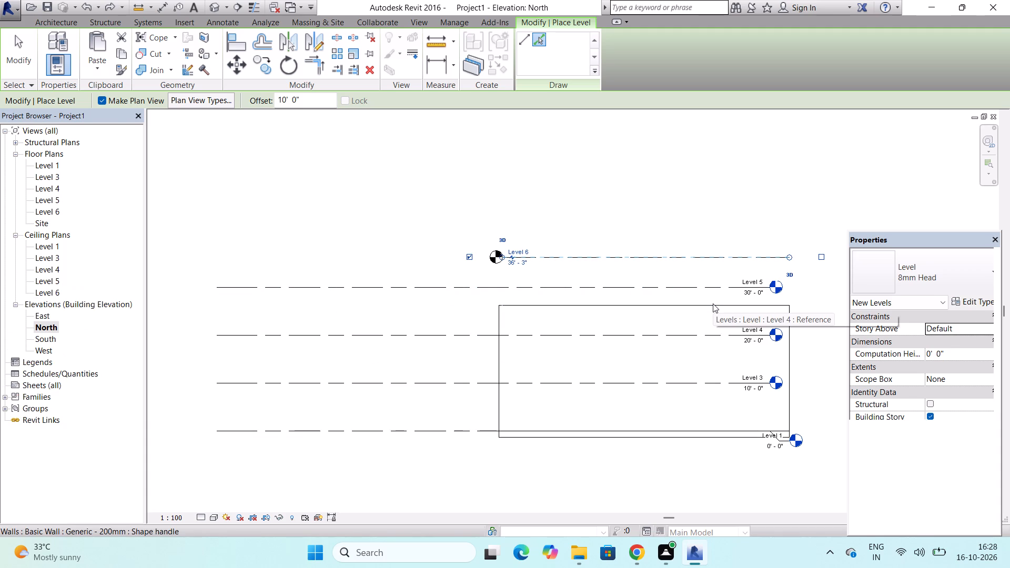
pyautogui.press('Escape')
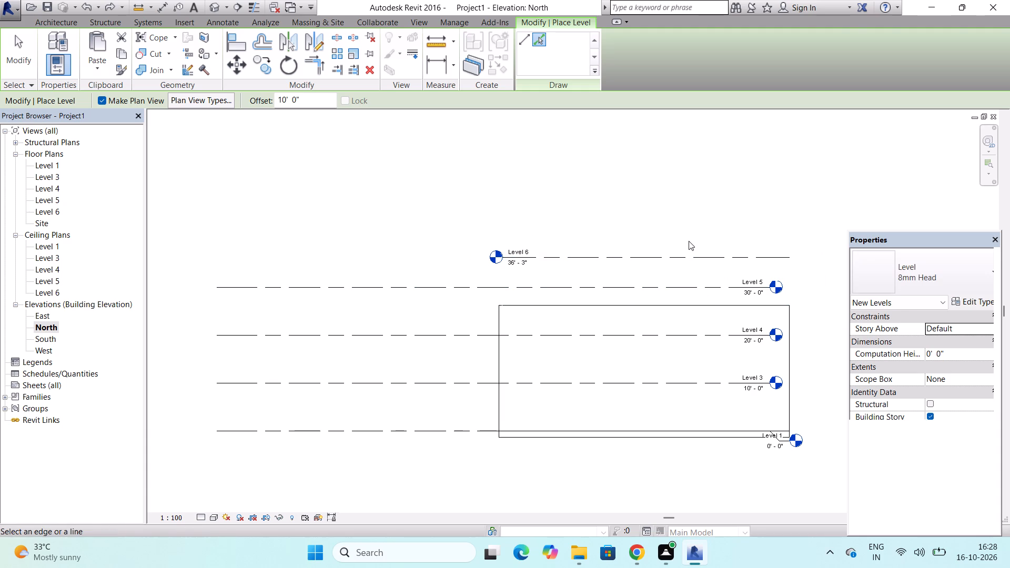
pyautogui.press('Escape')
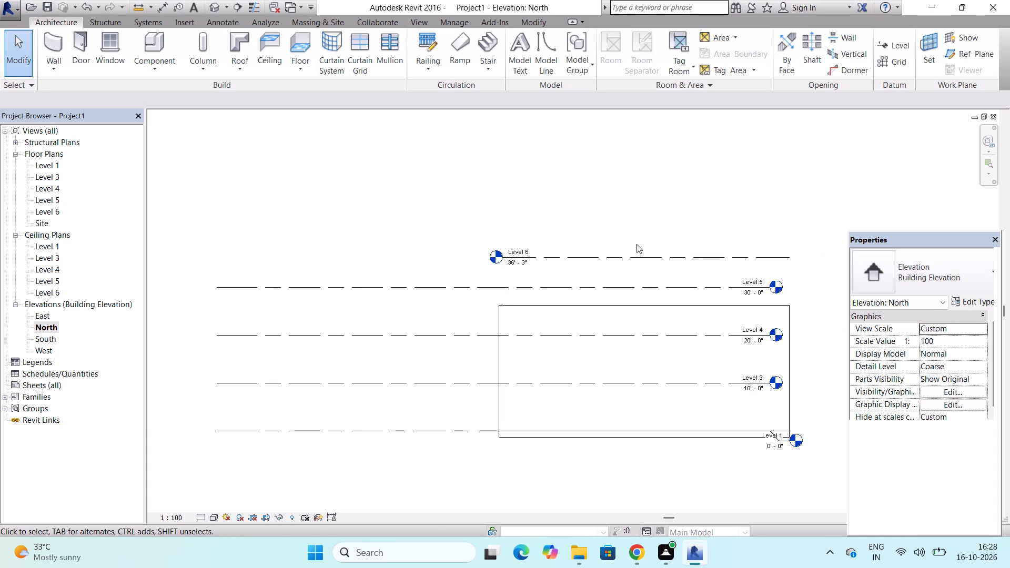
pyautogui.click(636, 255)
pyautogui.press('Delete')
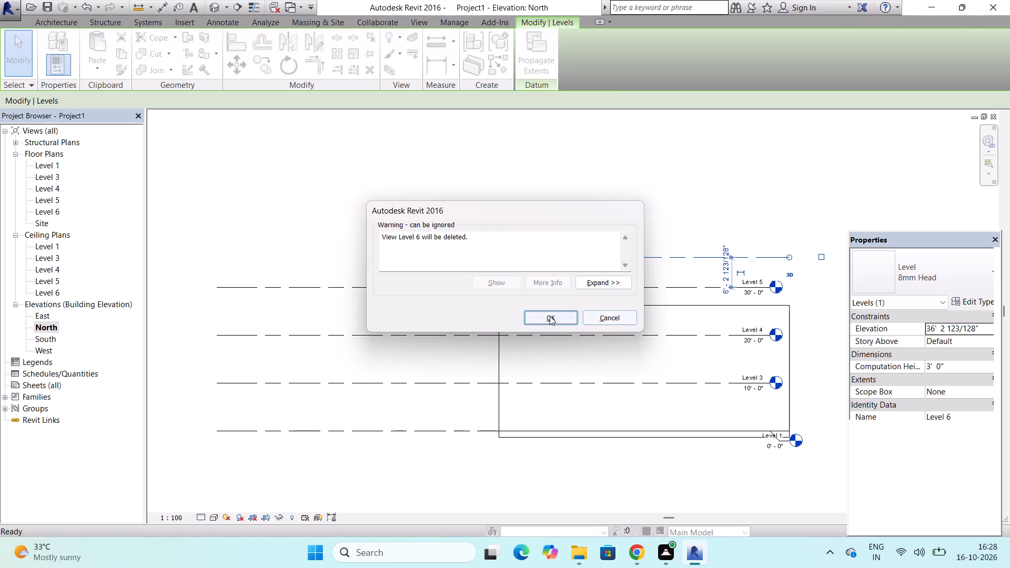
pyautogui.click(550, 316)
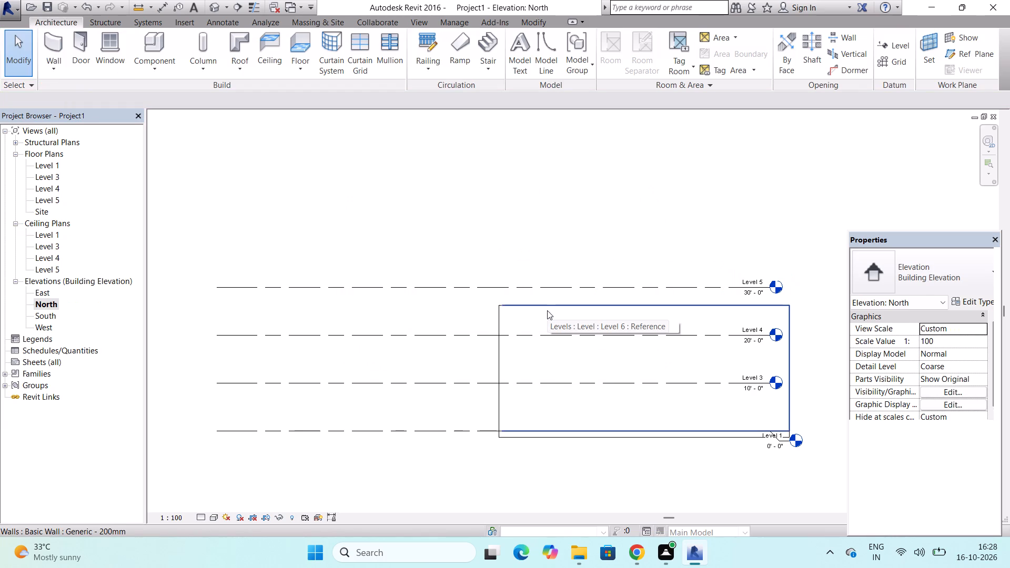
# Lower the tops of the three walls facing the North elevation to the Level 3 line, making each 10' 0" high.
pyautogui.click(549, 305)
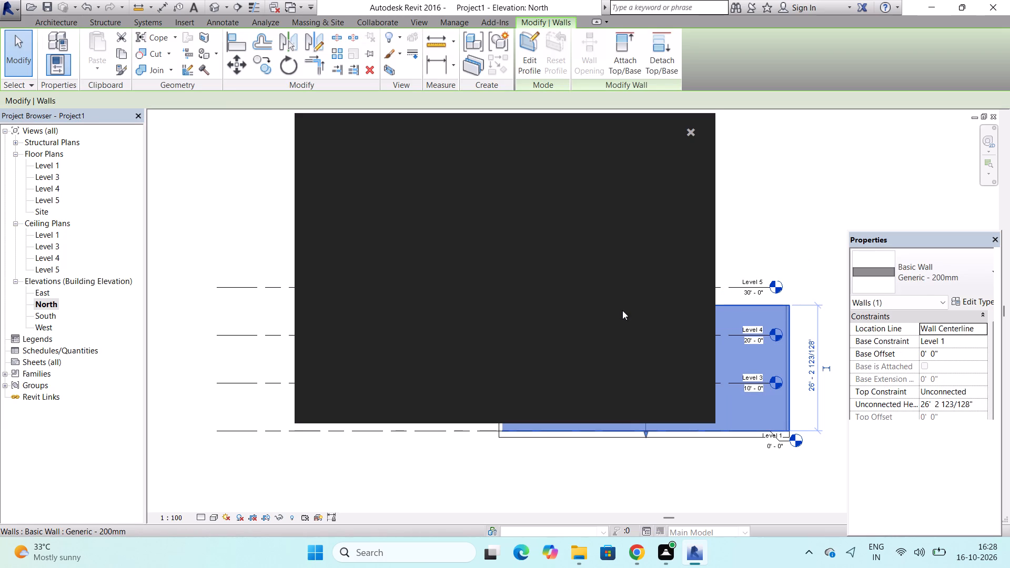
pyautogui.click(692, 136)
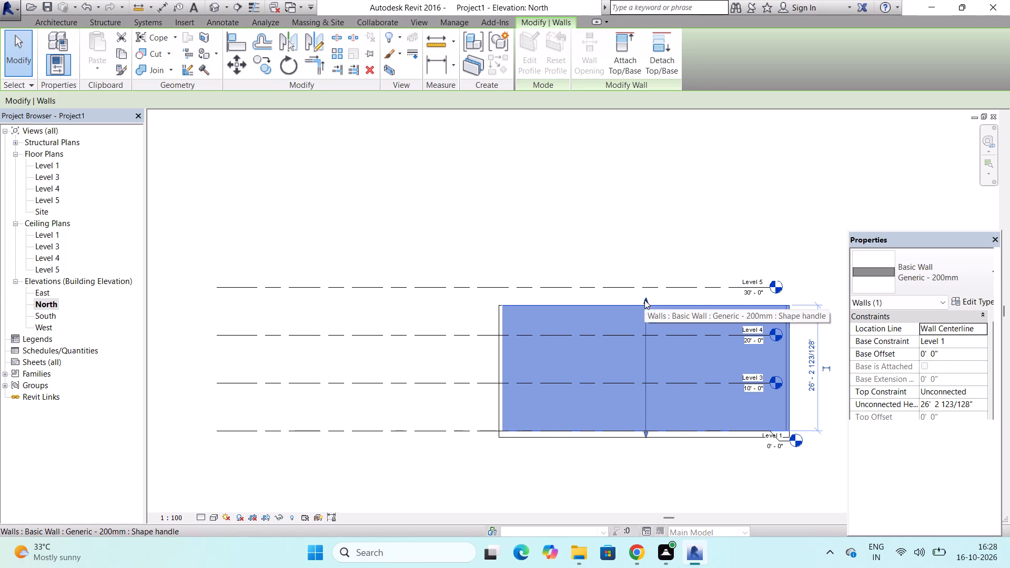
pyautogui.moveTo(644, 300); pyautogui.dragTo(648, 384)
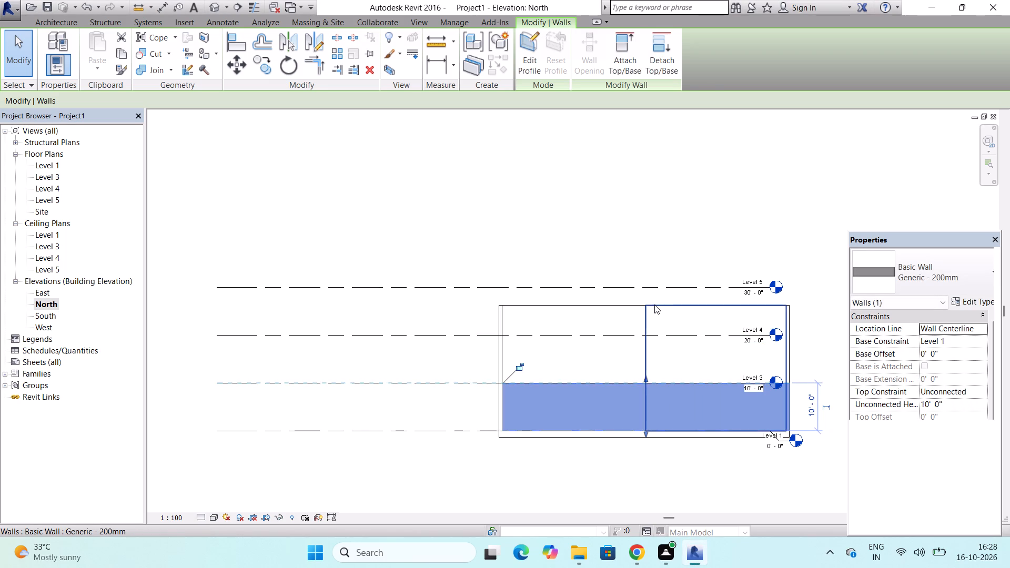
pyautogui.click(654, 305)
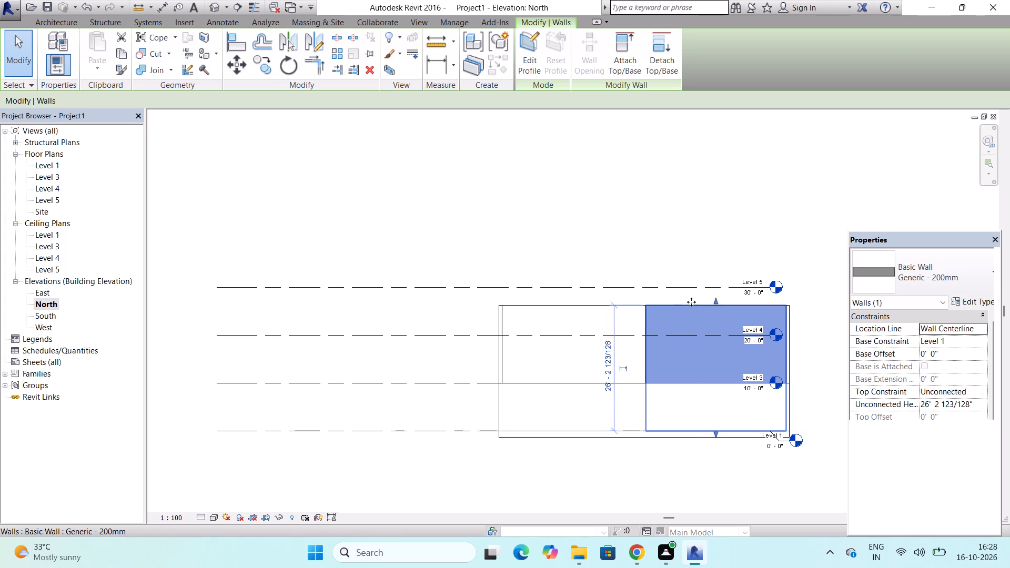
pyautogui.moveTo(716, 302); pyautogui.dragTo(709, 363)
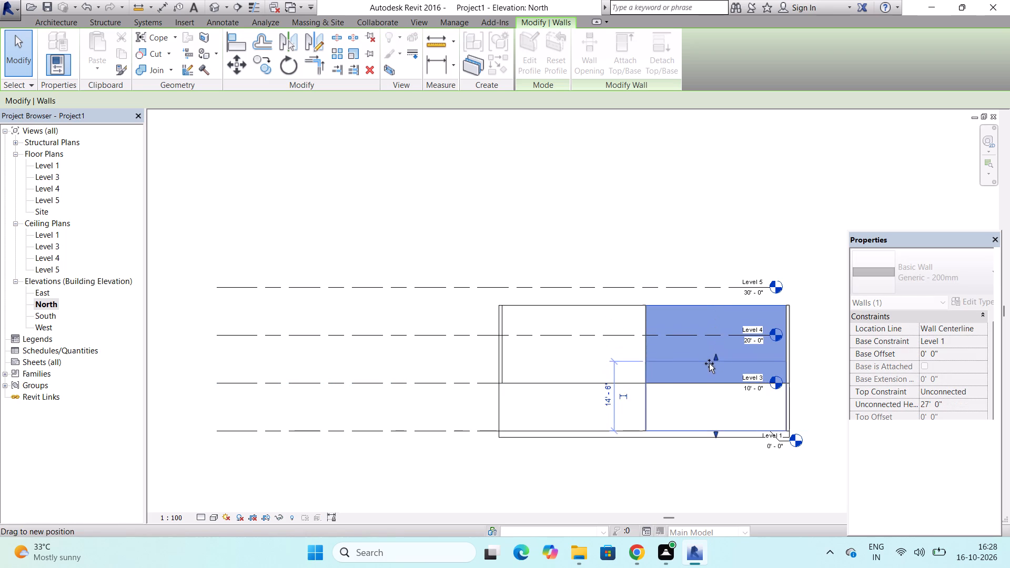
pyautogui.moveTo(709, 363); pyautogui.dragTo(708, 382)
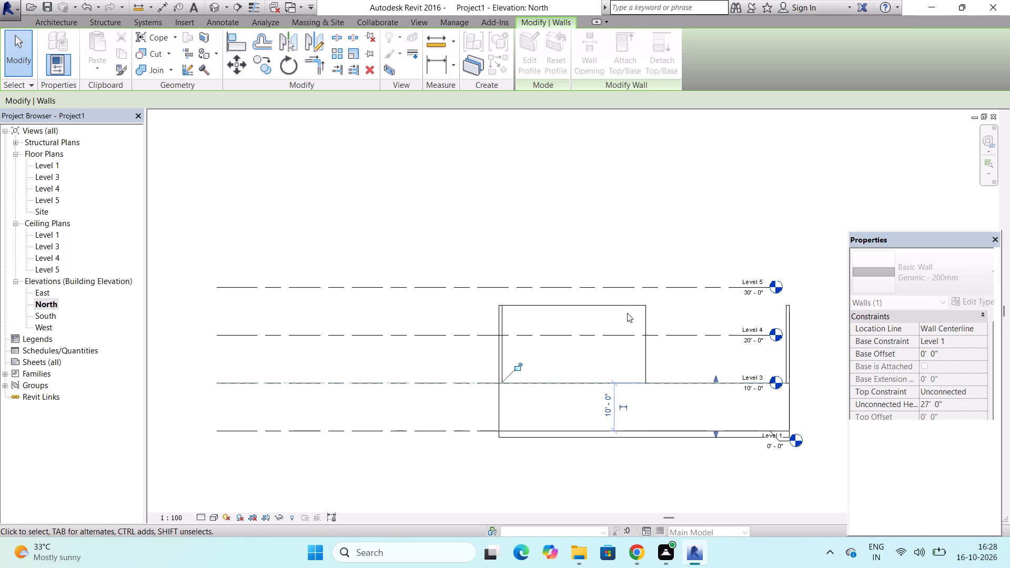
pyautogui.click(627, 307)
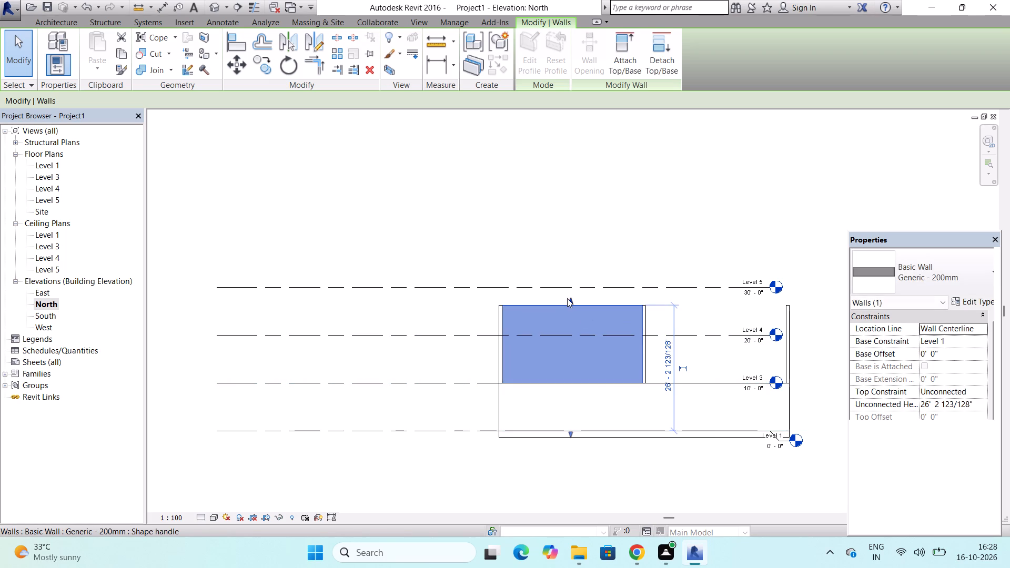
pyautogui.moveTo(571, 300); pyautogui.dragTo(573, 359)
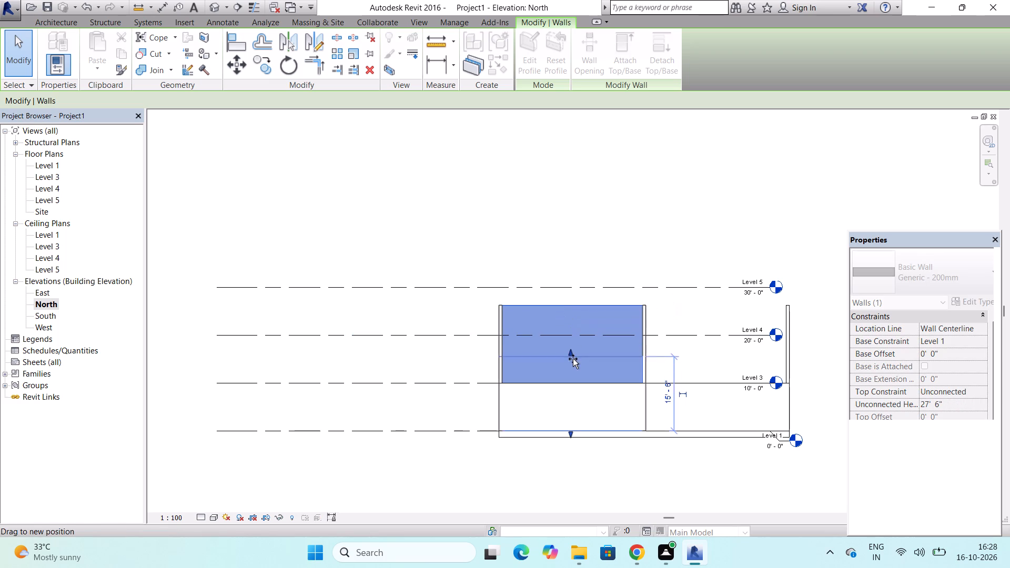
pyautogui.moveTo(573, 359); pyautogui.dragTo(573, 382)
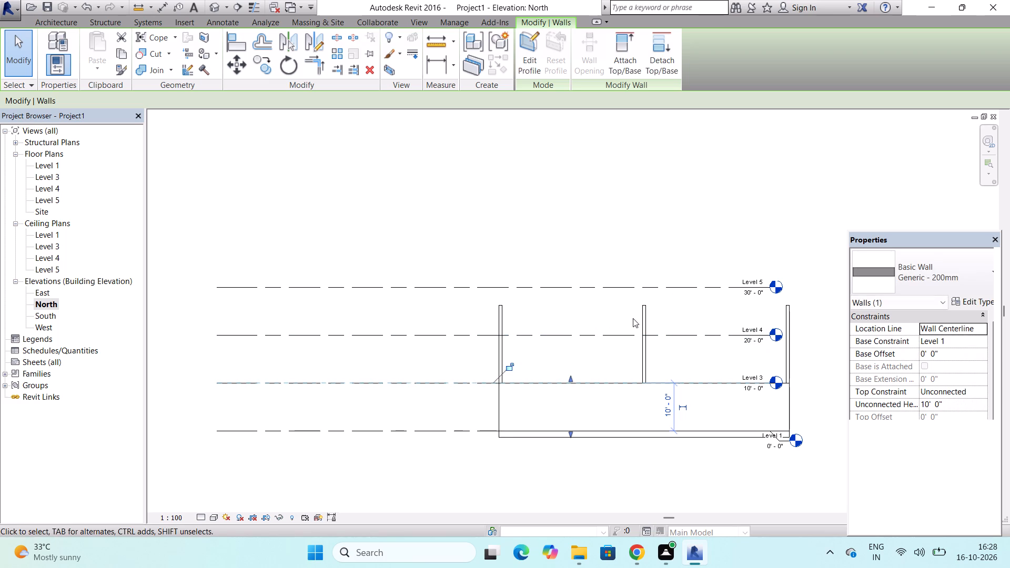
# Lower the tops of the three walls seen edge-on in the North elevation to the Level 3 line, at 10' 0" high.
pyautogui.click(646, 310)
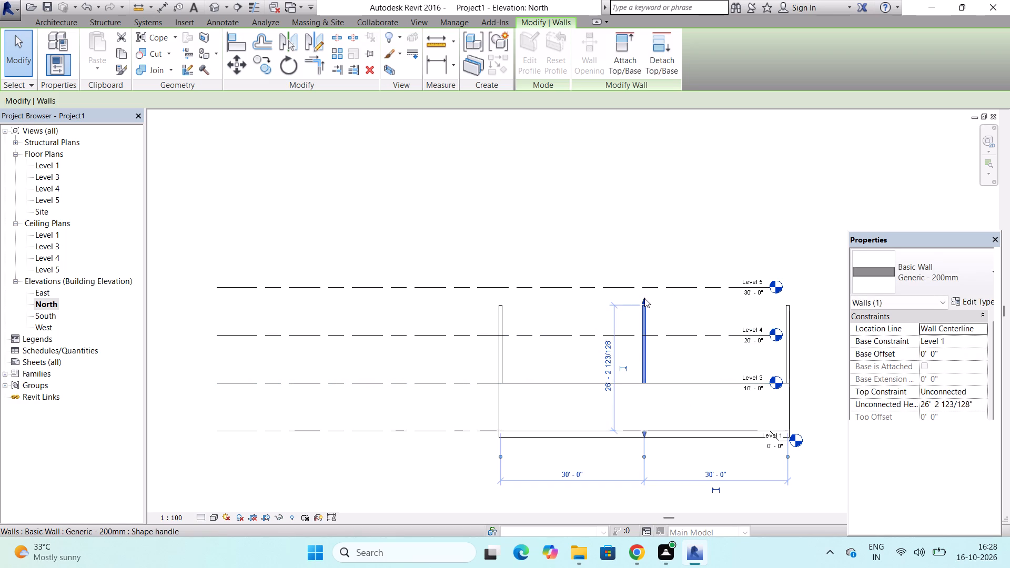
pyautogui.moveTo(644, 299); pyautogui.dragTo(644, 380)
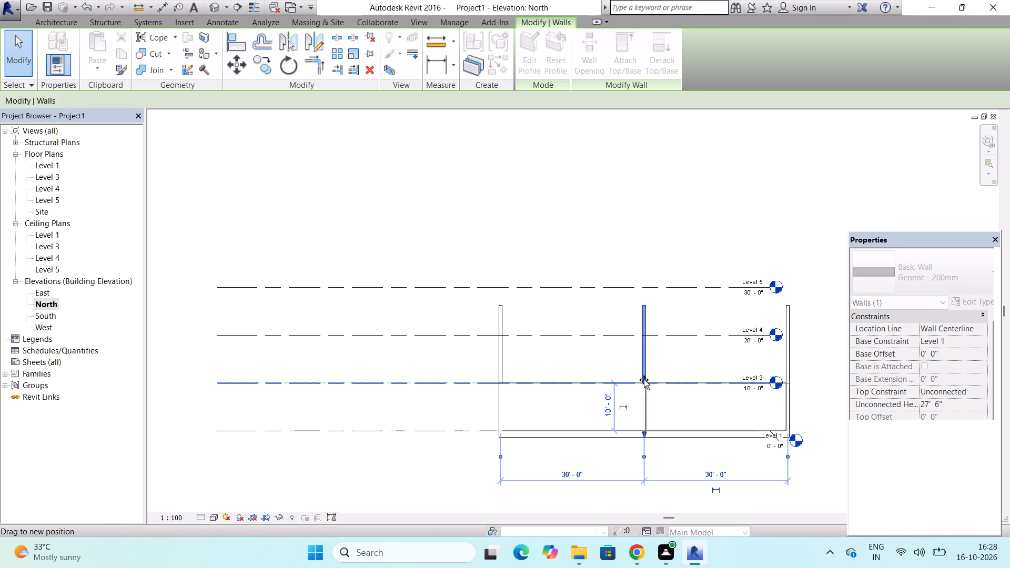
pyautogui.moveTo(644, 380); pyautogui.dragTo(644, 383)
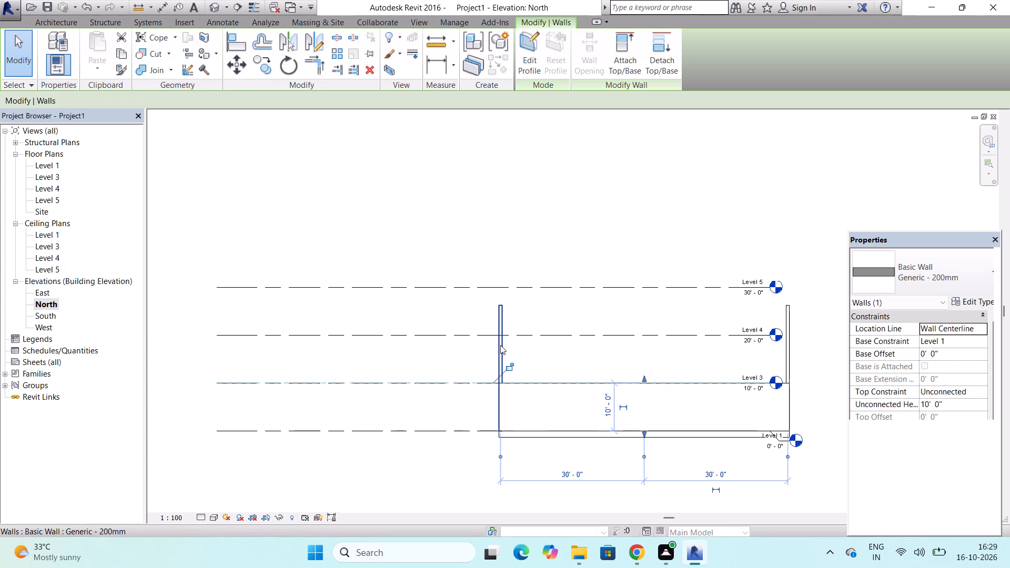
pyautogui.click(500, 345)
pyautogui.moveTo(501, 299); pyautogui.dragTo(499, 323)
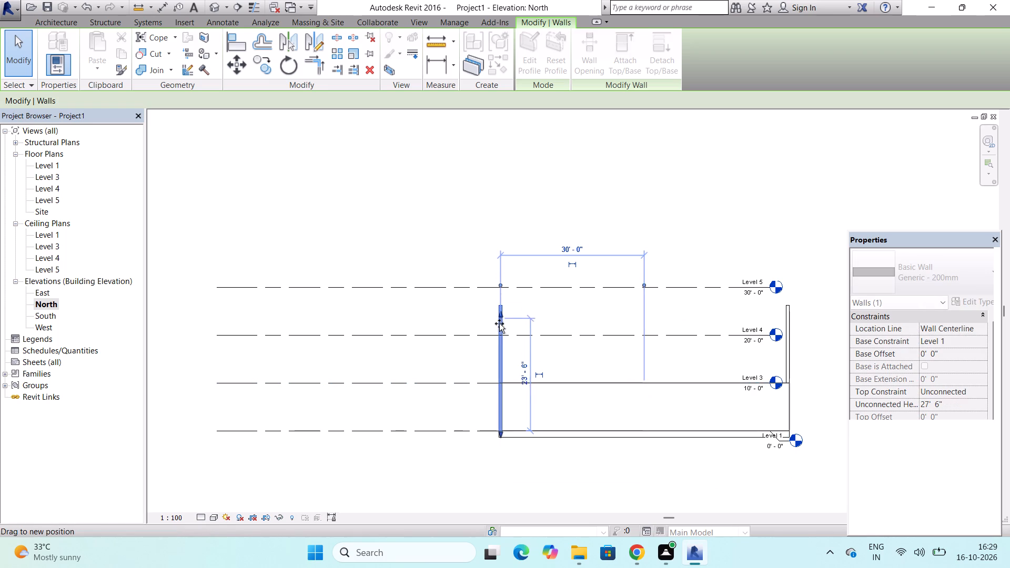
pyautogui.moveTo(499, 323); pyautogui.dragTo(499, 383)
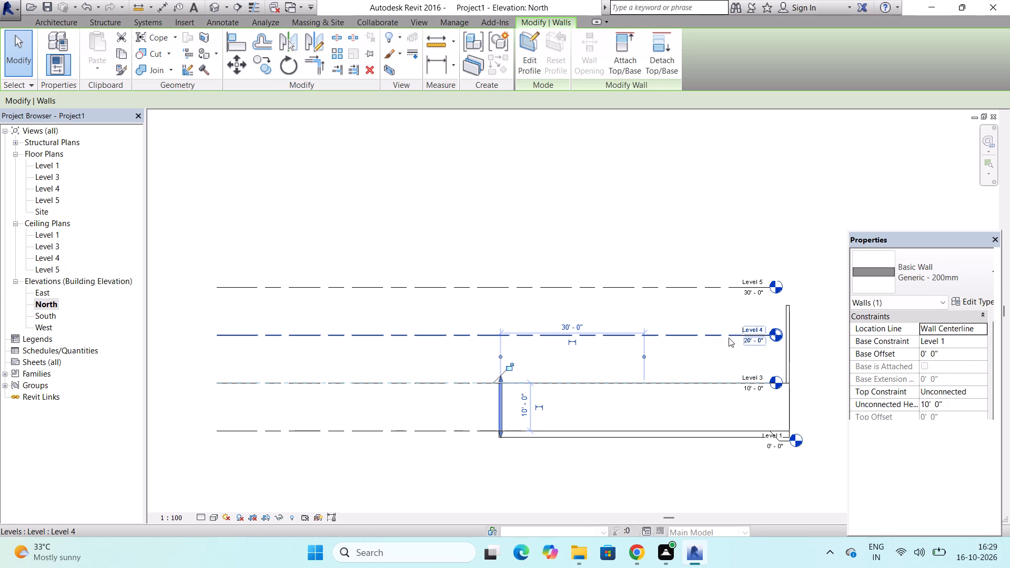
pyautogui.click(787, 320)
pyautogui.moveTo(789, 300); pyautogui.dragTo(790, 384)
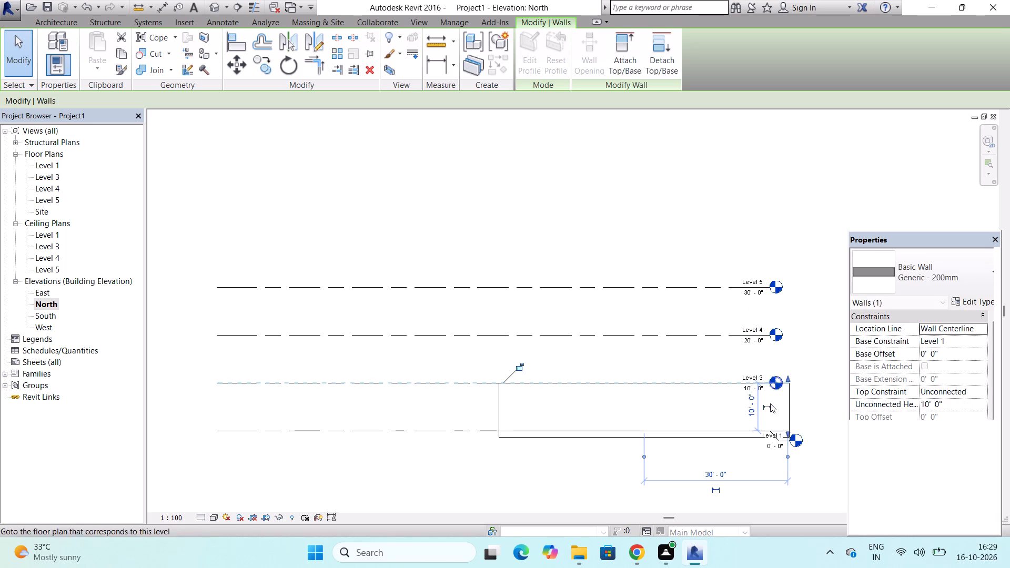
pyautogui.press('Escape')
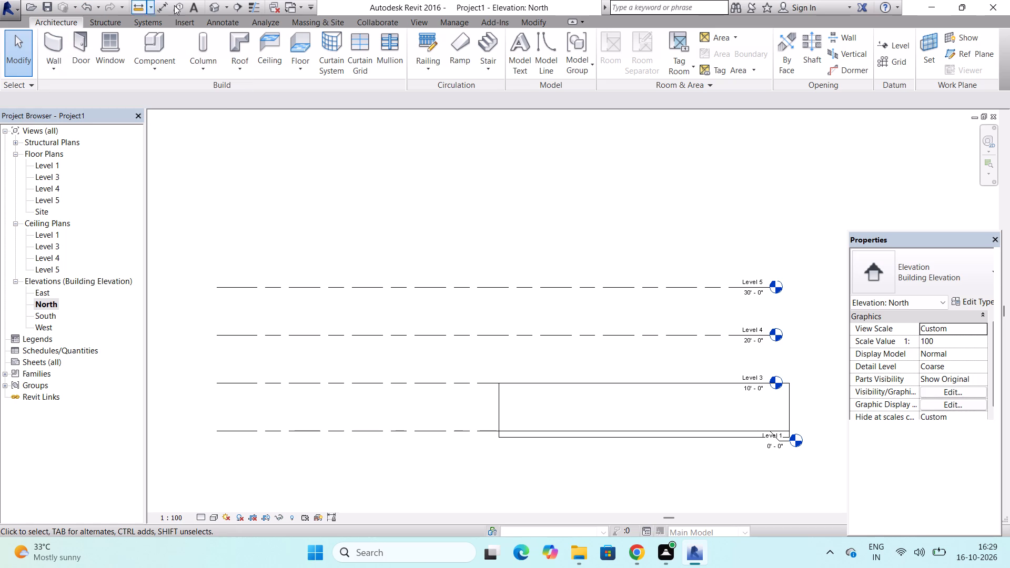
# Open the default 3D view, dismiss the notification card, and set the view's visual style to Realistic.
pyautogui.click(213, 11)
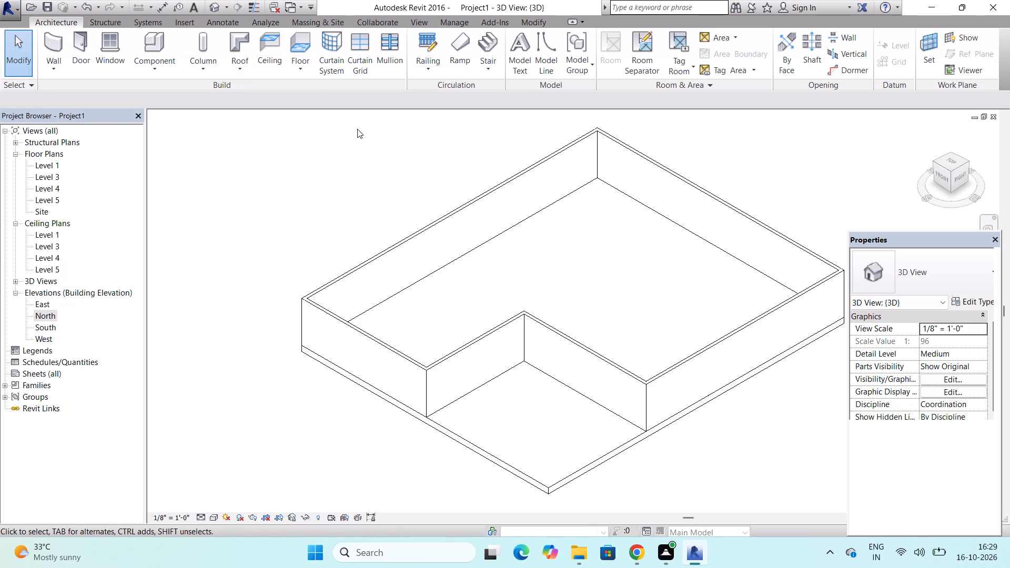
pyautogui.scroll(-2, 389, 236)
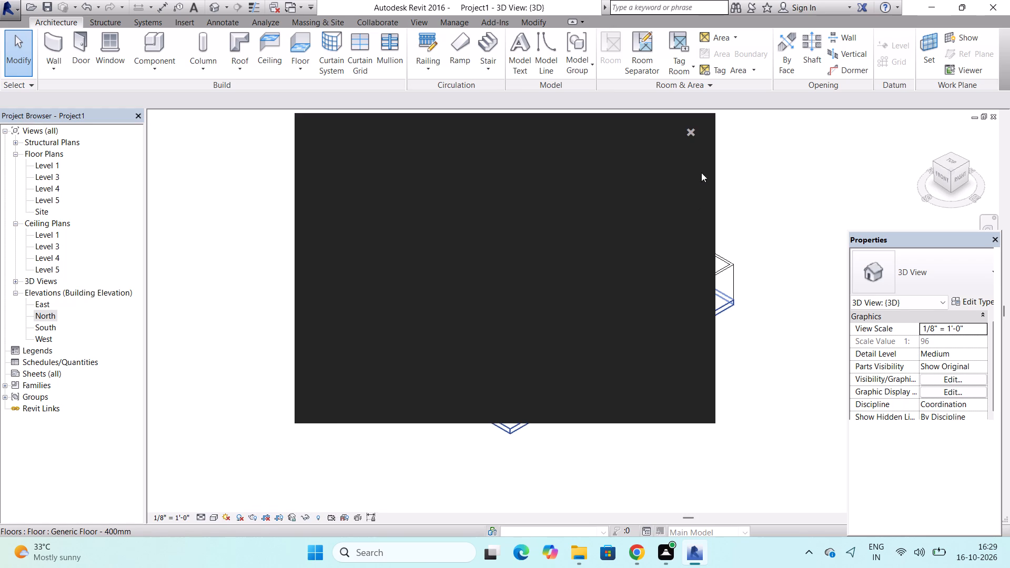
pyautogui.click(690, 130)
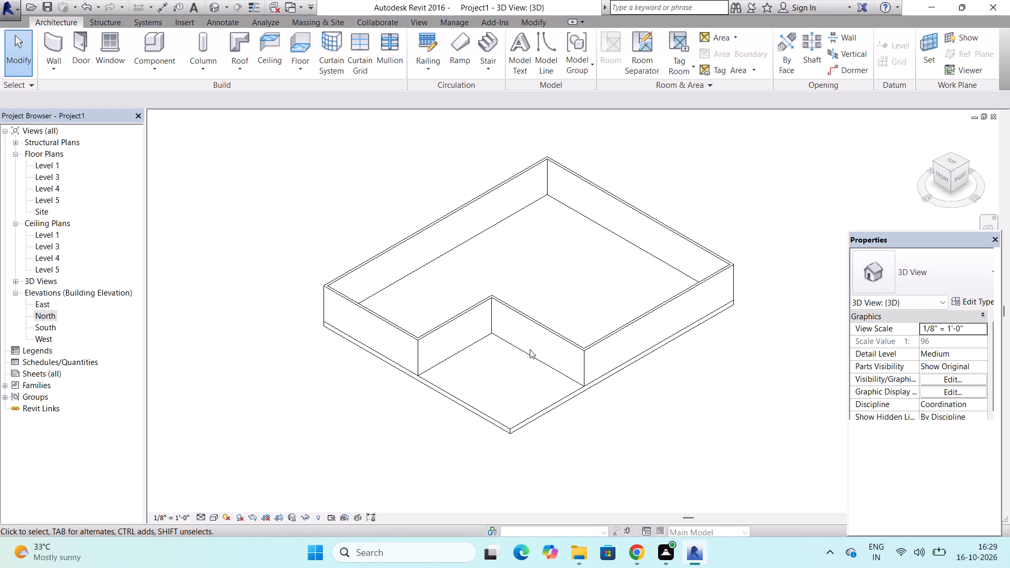
pyautogui.click(210, 518)
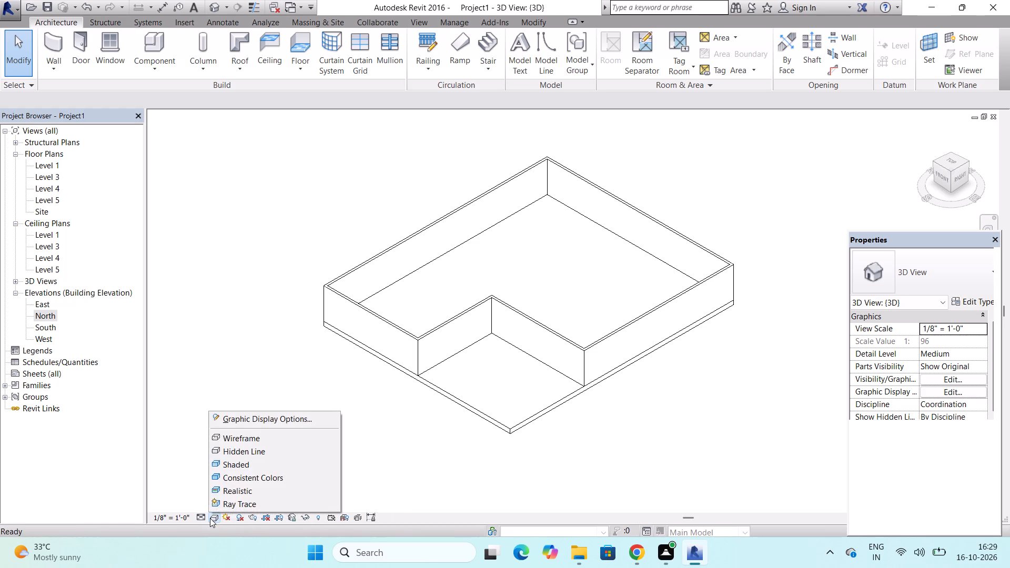
pyautogui.click(240, 489)
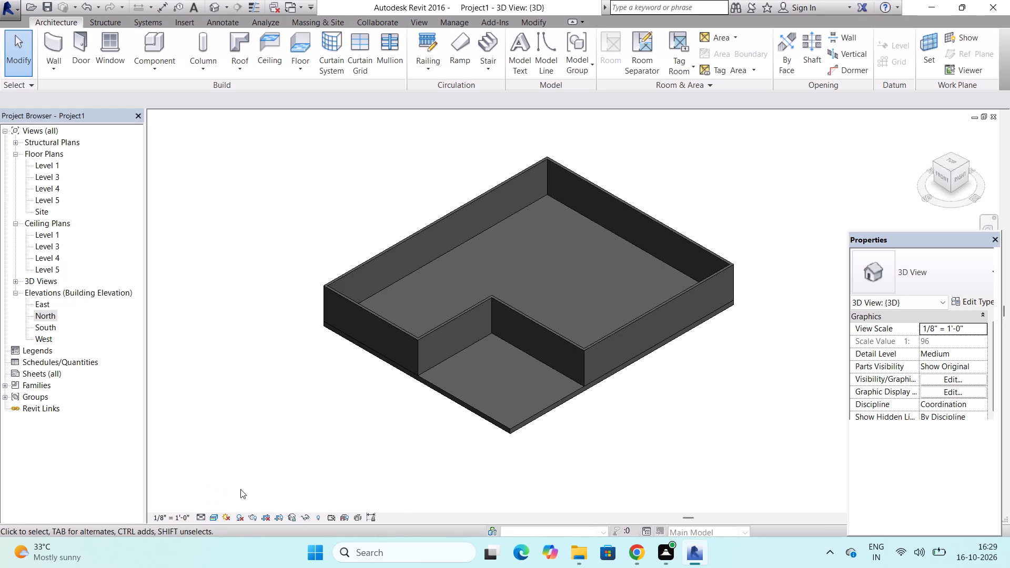
# Select all the walls and the floor of the building in the 3D view and copy them to the clipboard.
pyautogui.scroll(-1, 254, 494)
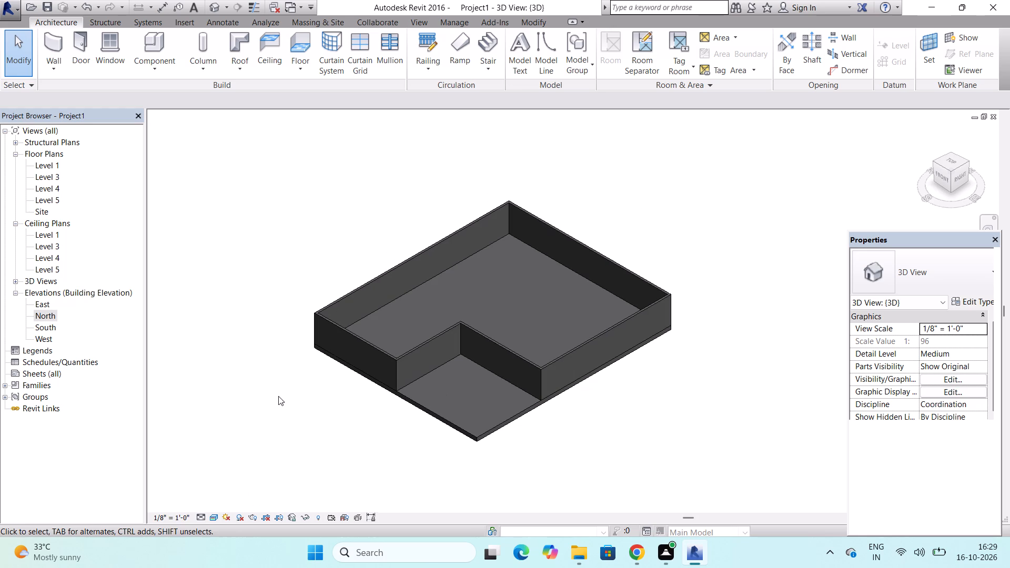
pyautogui.moveTo(288, 250); pyautogui.dragTo(559, 448)
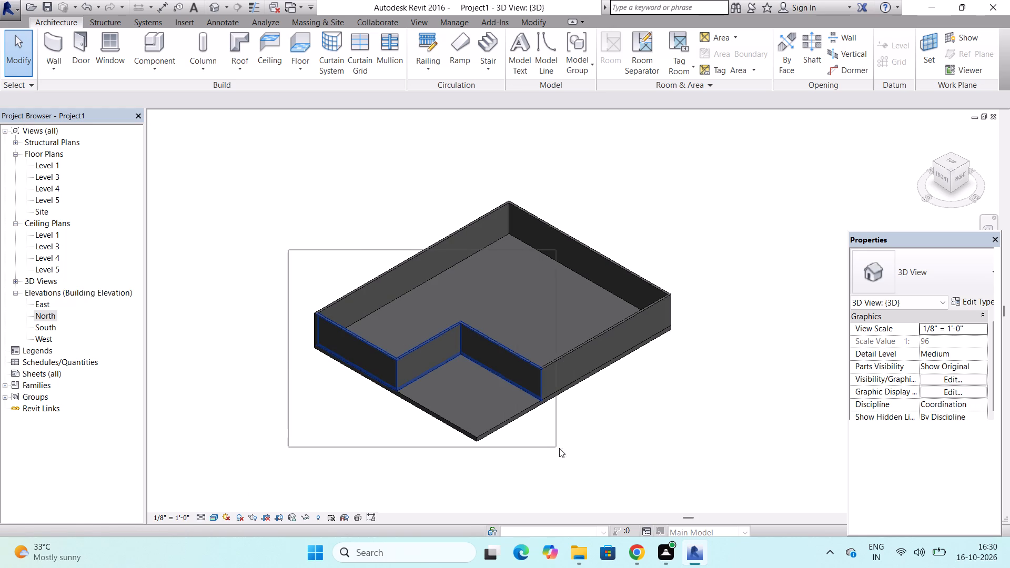
pyautogui.moveTo(559, 448); pyautogui.dragTo(679, 451)
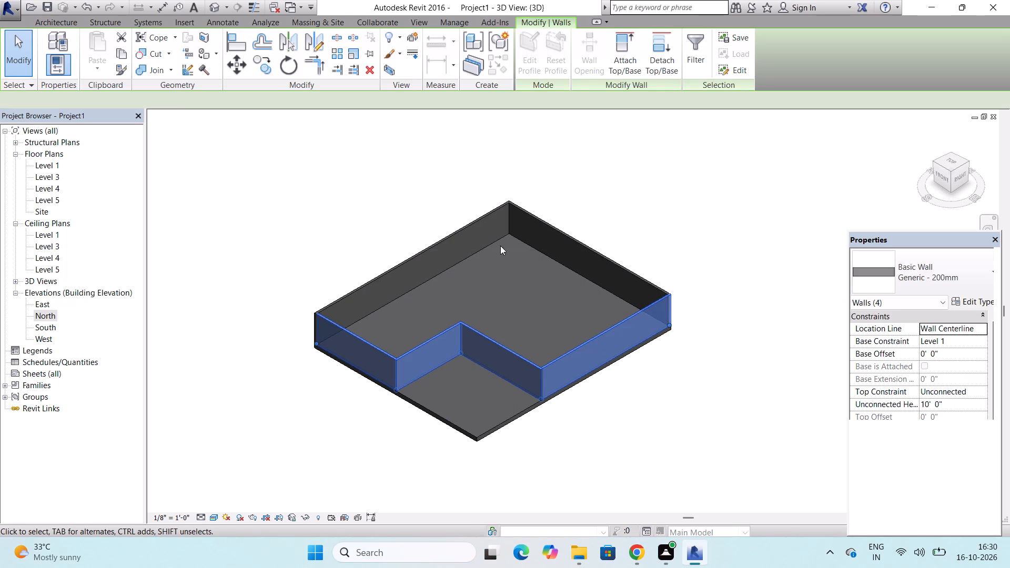
pyautogui.click(356, 147)
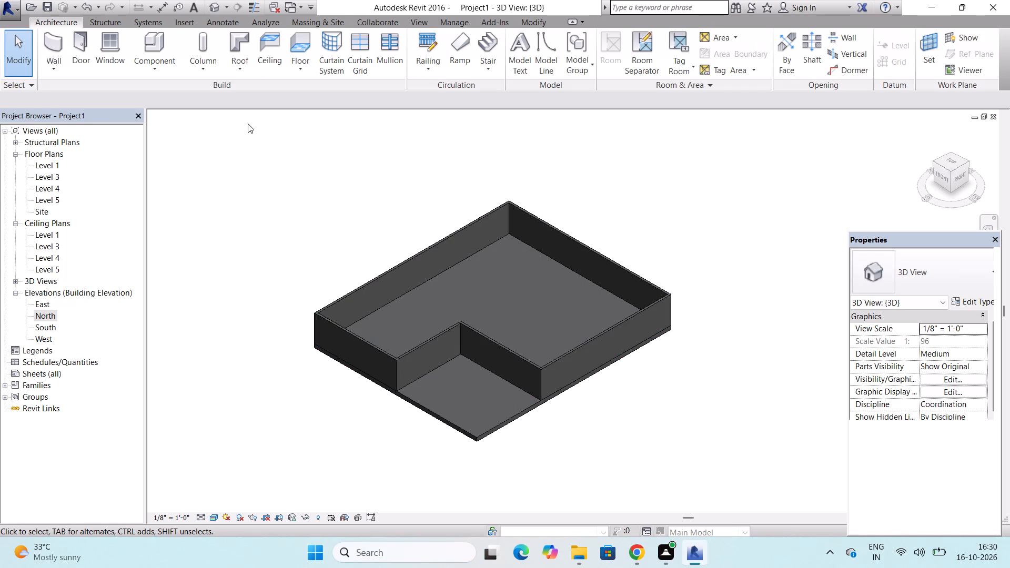
pyautogui.click(248, 124)
pyautogui.moveTo(268, 157); pyautogui.dragTo(299, 286)
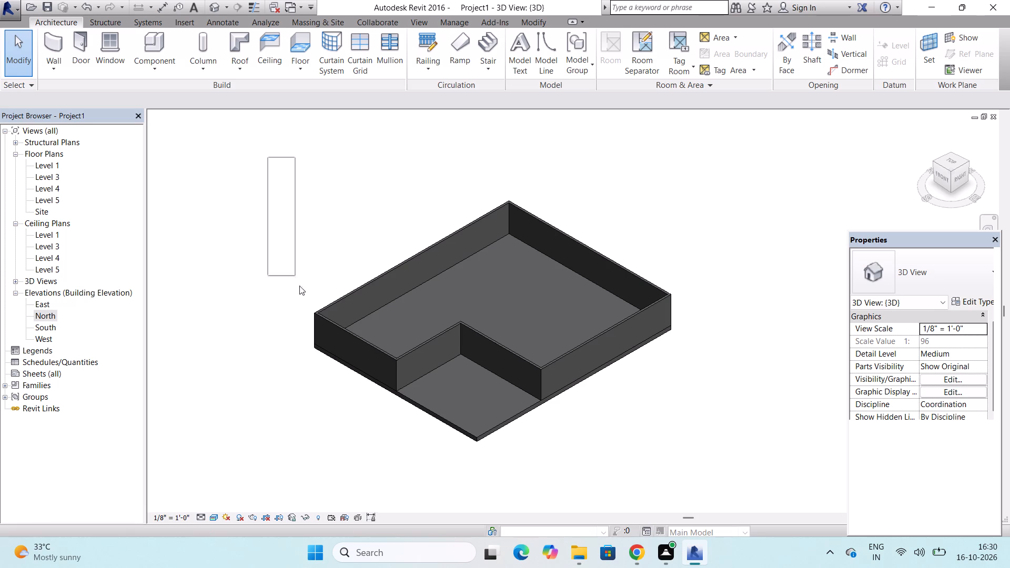
pyautogui.moveTo(299, 286); pyautogui.dragTo(737, 458)
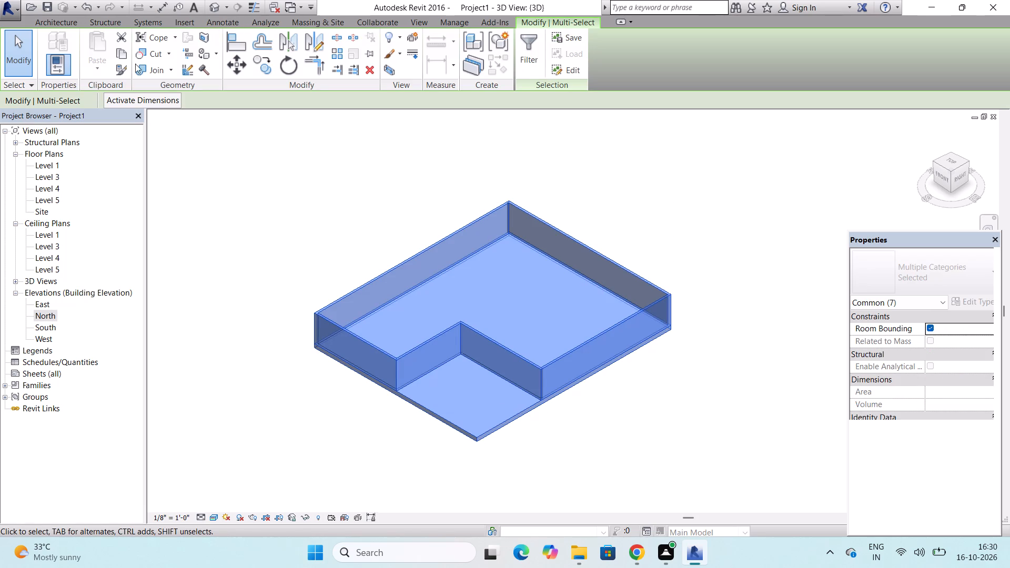
pyautogui.click(120, 54)
# Paste the copied walls and floor aligned to Level 3, dismiss the notification card, and clear the selection.
pyautogui.click(107, 62)
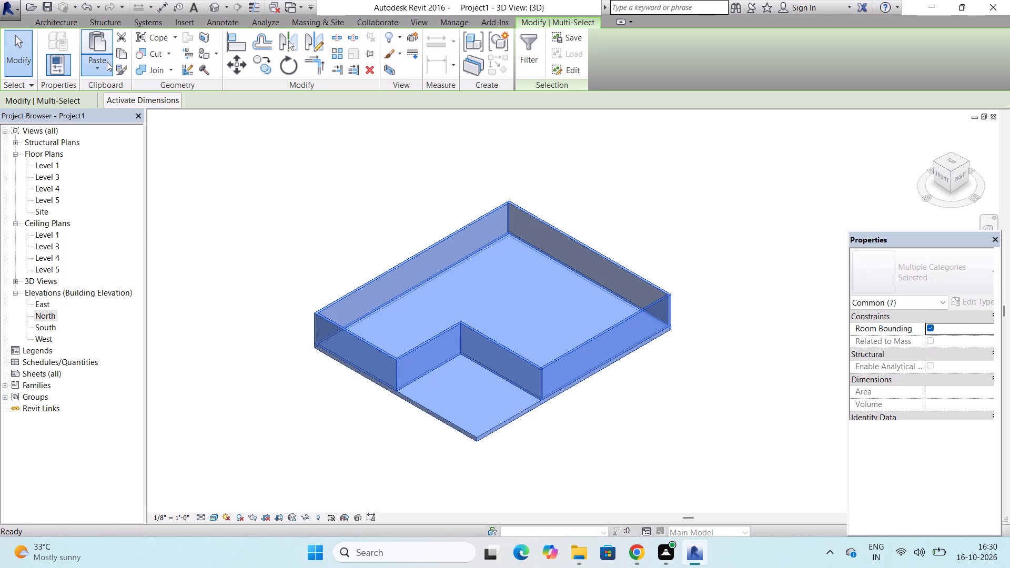
pyautogui.click(110, 109)
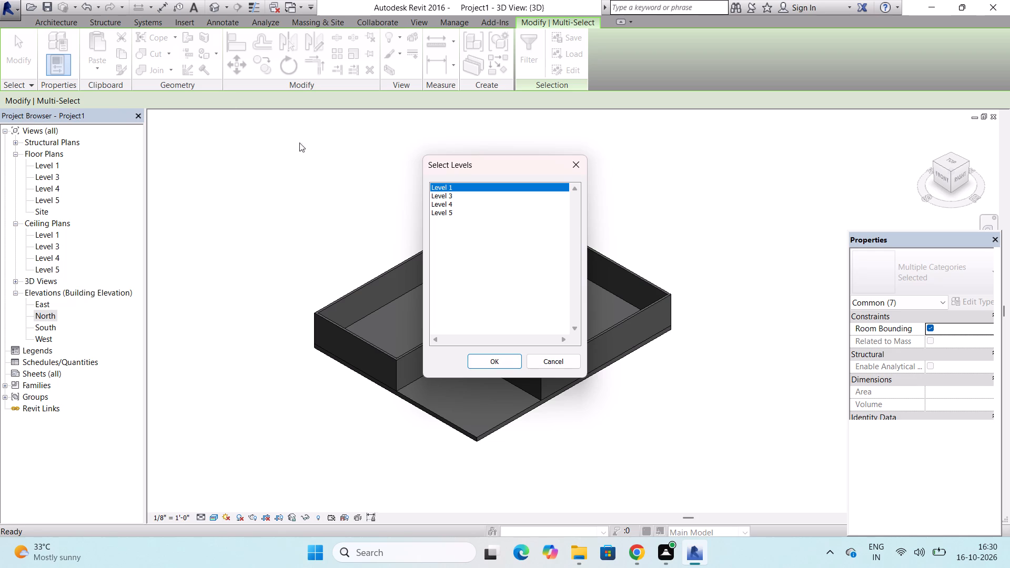
pyautogui.click(448, 196)
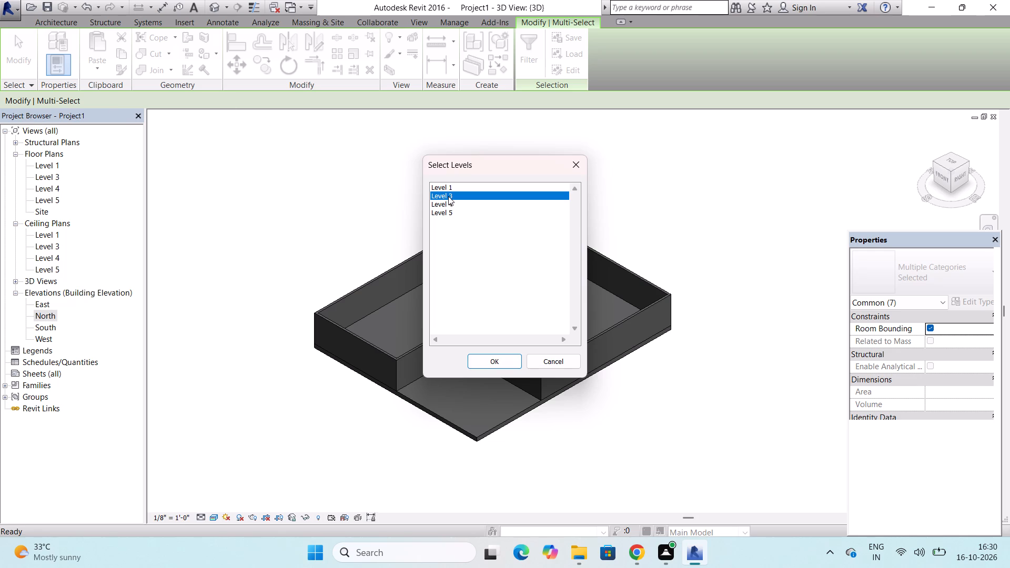
pyautogui.click(516, 366)
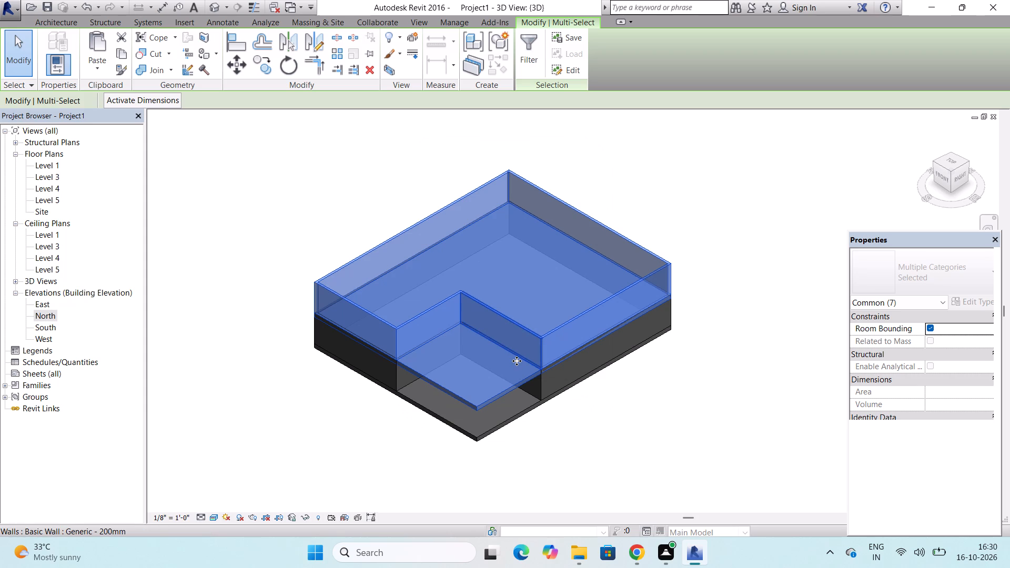
pyautogui.scroll(-3, 509, 316)
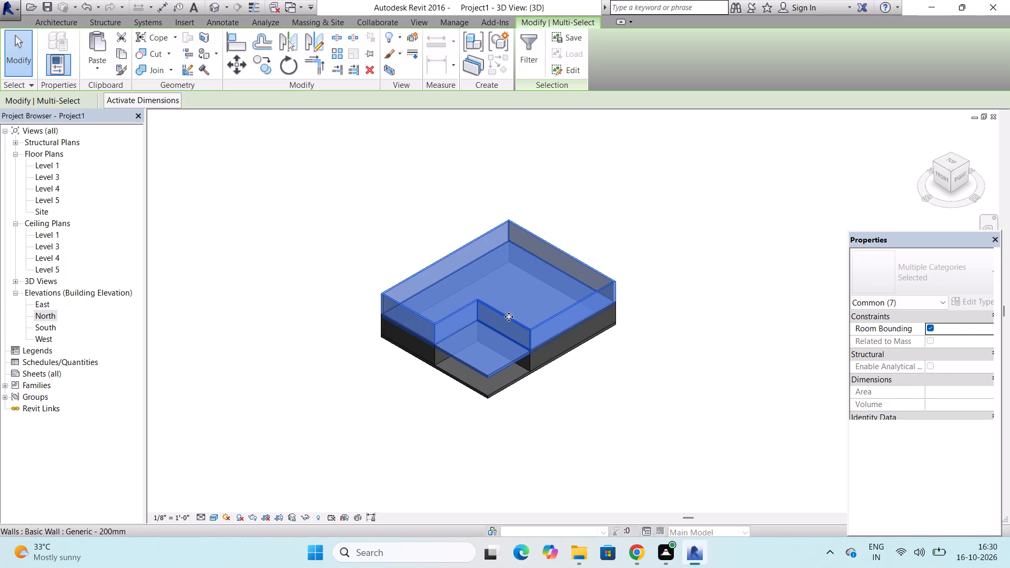
pyautogui.scroll(3, 485, 360)
pyautogui.scroll(4, 488, 315)
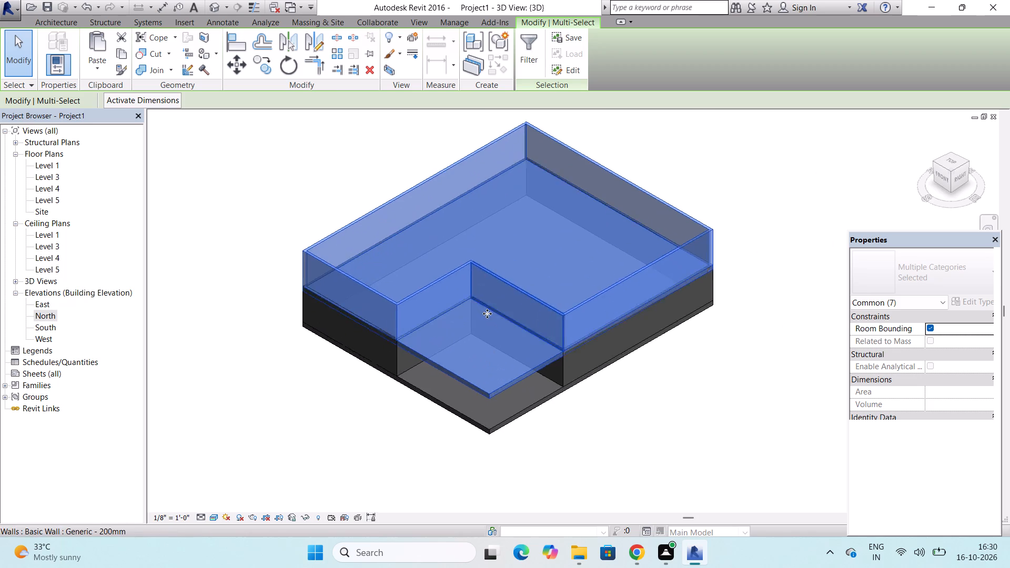
pyautogui.scroll(1, 487, 313)
pyautogui.scroll(-5, 487, 269)
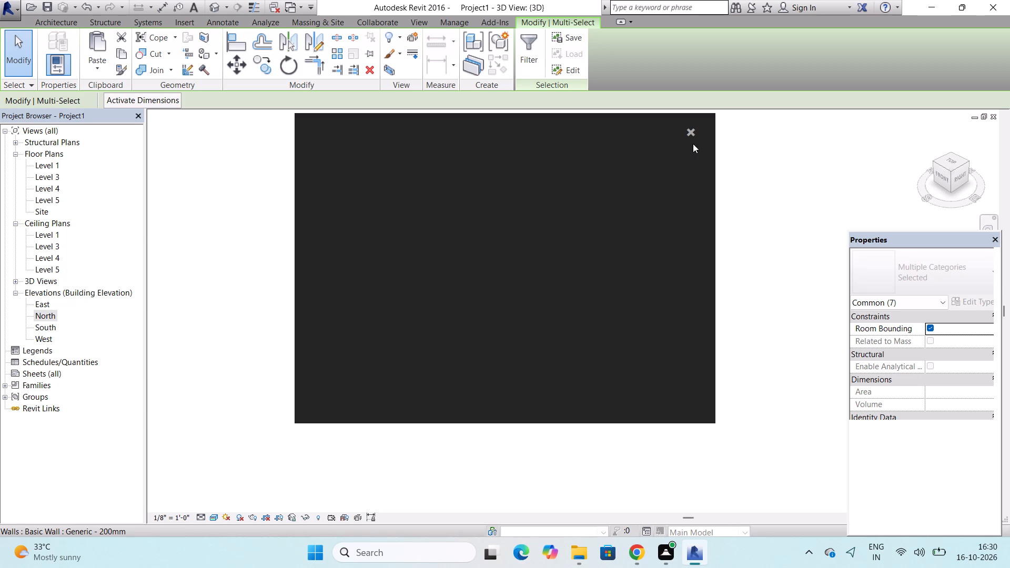
pyautogui.click(694, 136)
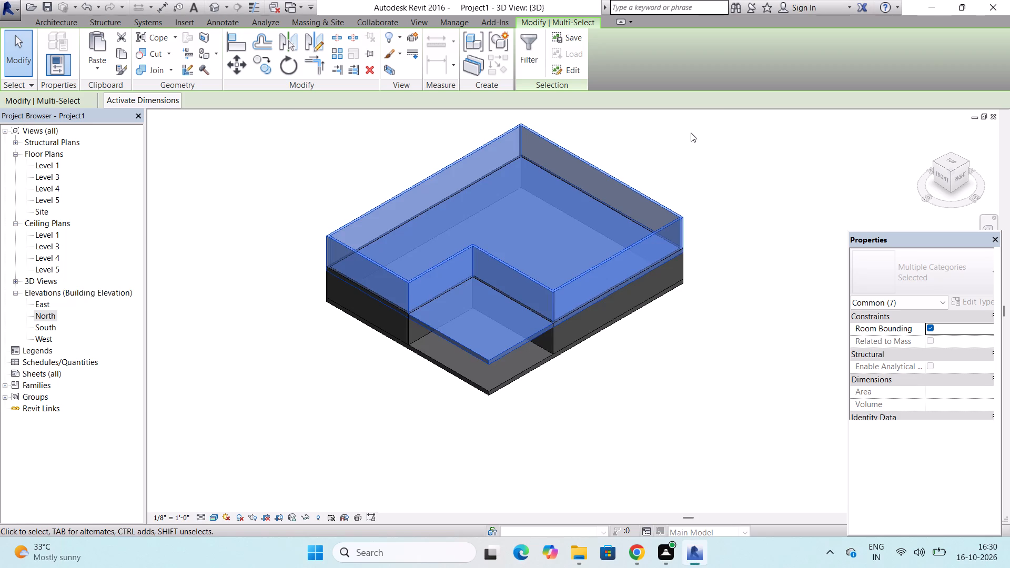
pyautogui.click(690, 441)
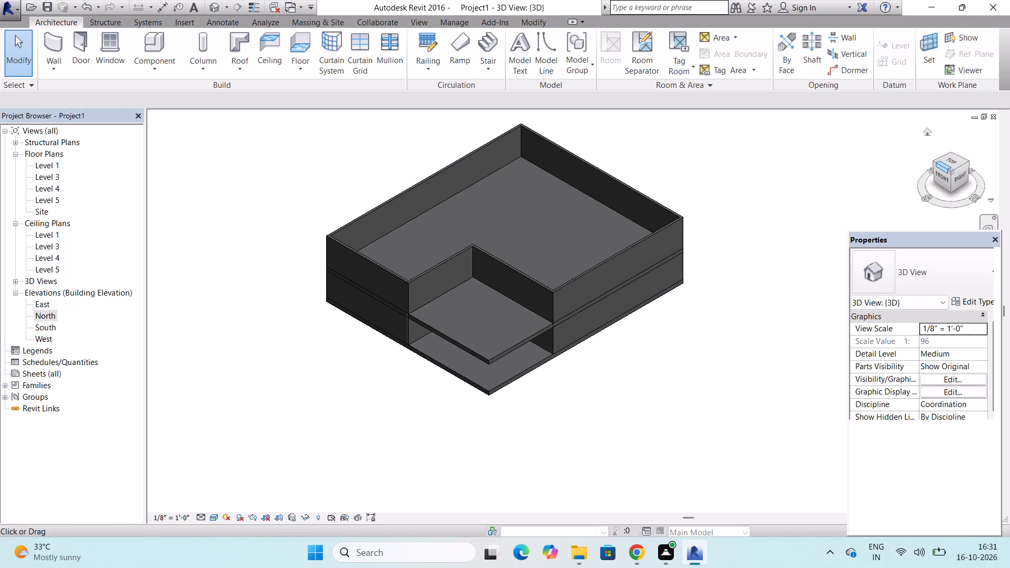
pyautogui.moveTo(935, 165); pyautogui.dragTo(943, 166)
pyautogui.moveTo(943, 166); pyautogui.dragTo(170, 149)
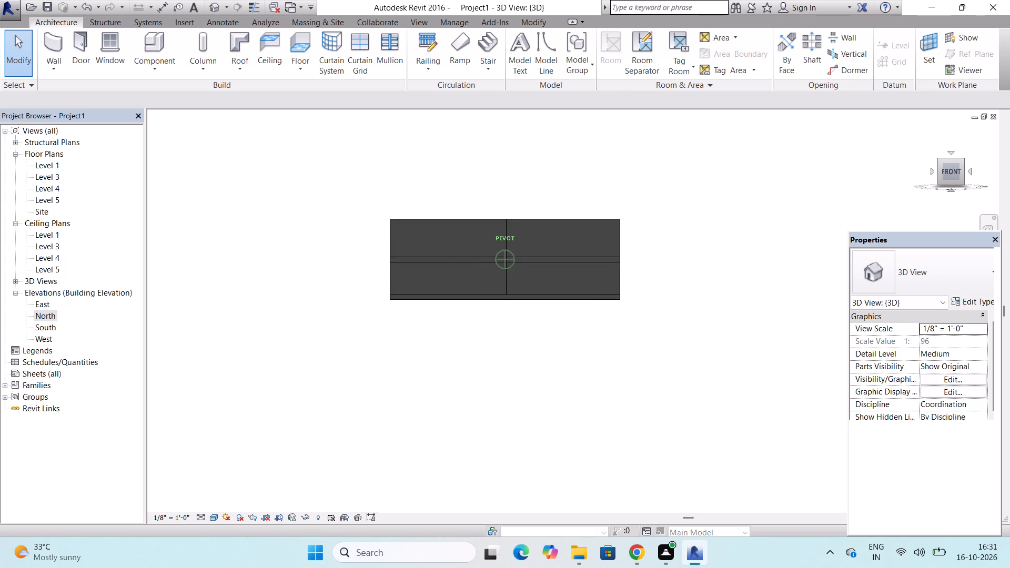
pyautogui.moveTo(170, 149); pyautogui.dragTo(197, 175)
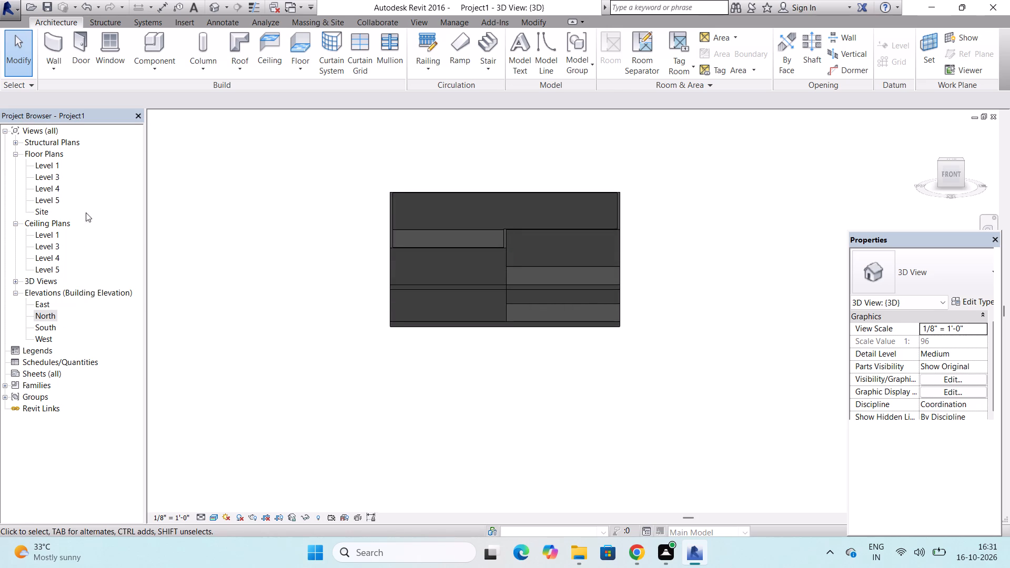
# In the Level 1 floor plan, place an M_Single-Flush 0915 x 2134mm door in the notch's horizontal wall, 24' 0" from the inner corner.
pyautogui.doubleClick(54, 167)
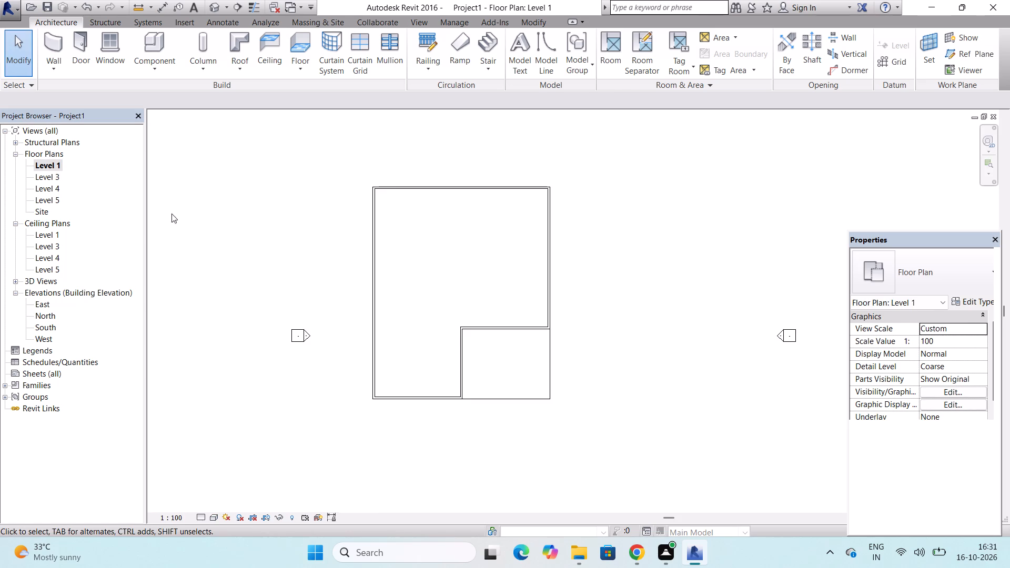
pyautogui.click(86, 39)
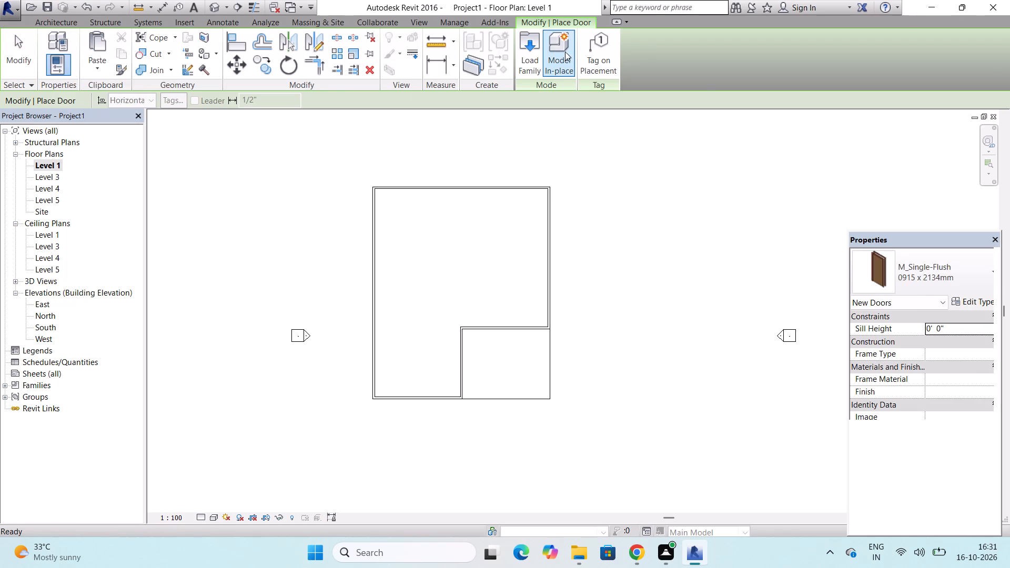
pyautogui.click(536, 54)
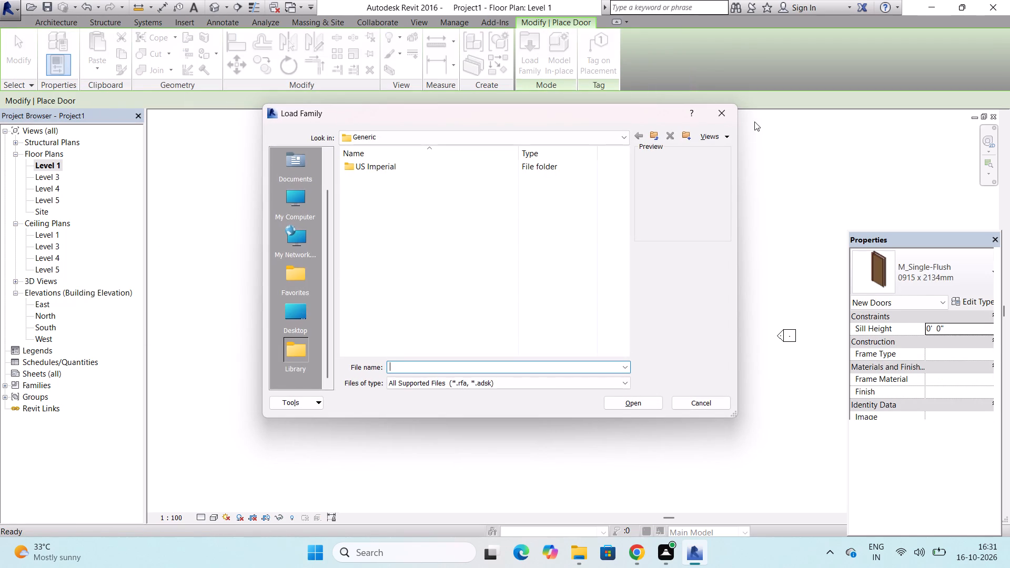
pyautogui.click(735, 120)
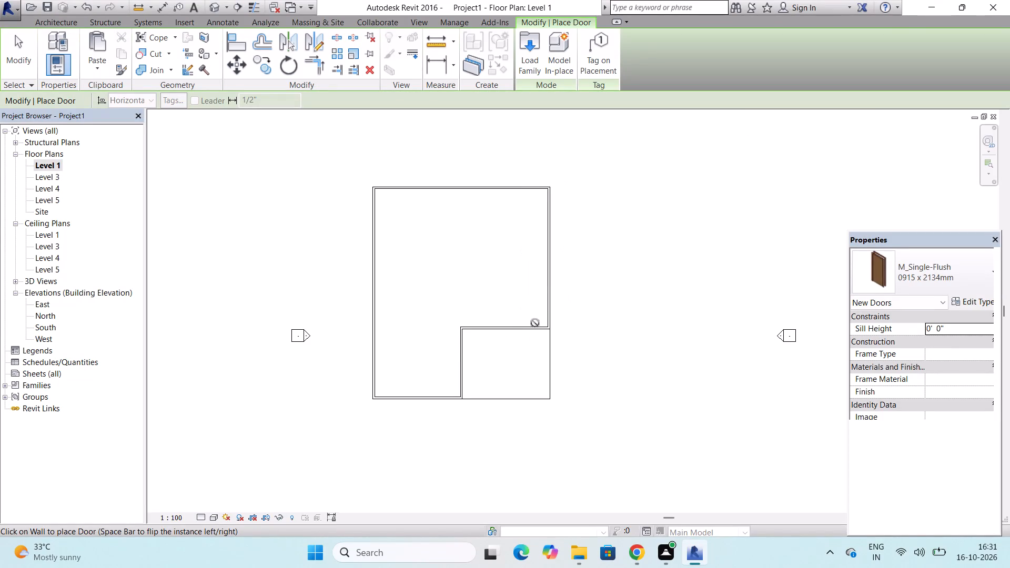
pyautogui.scroll(3, 528, 327)
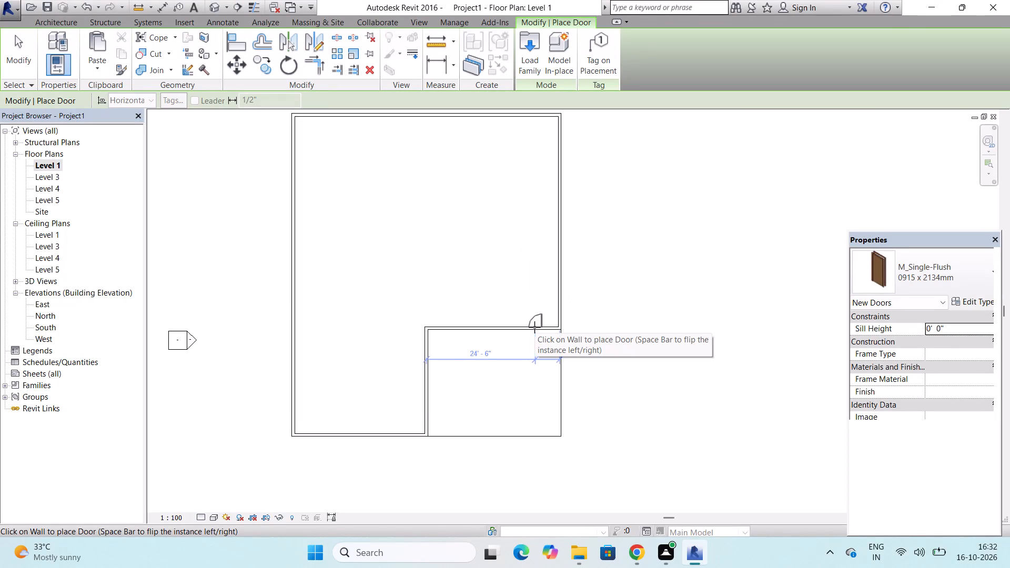
pyautogui.click(533, 327)
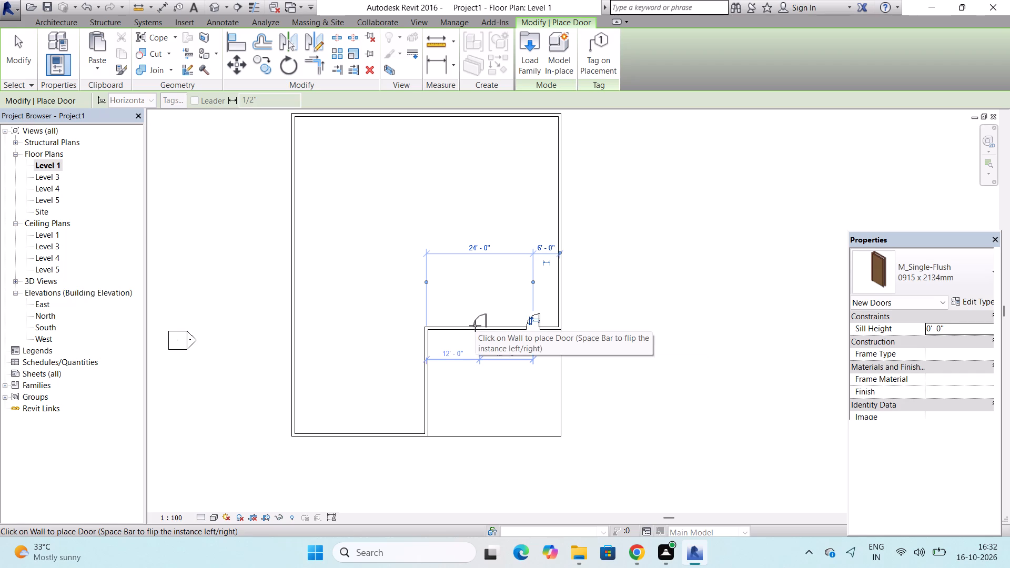
pyautogui.press('Escape')
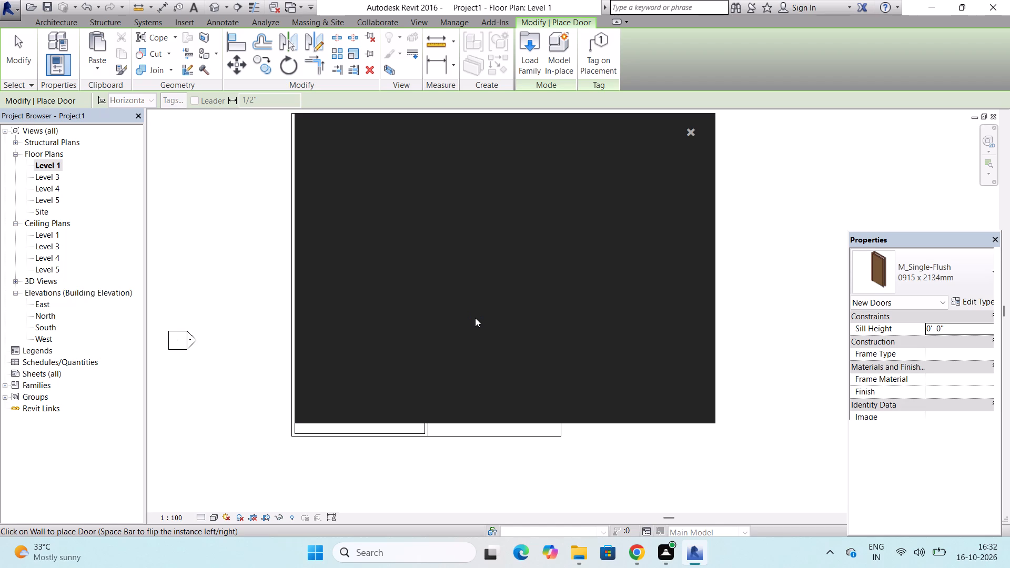
pyautogui.press('Escape')
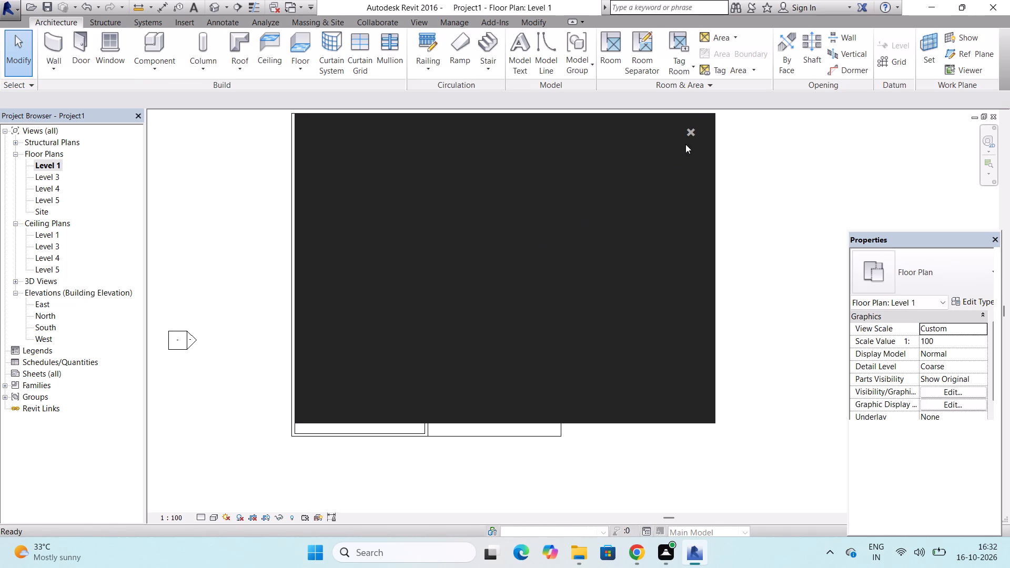
pyautogui.click(688, 134)
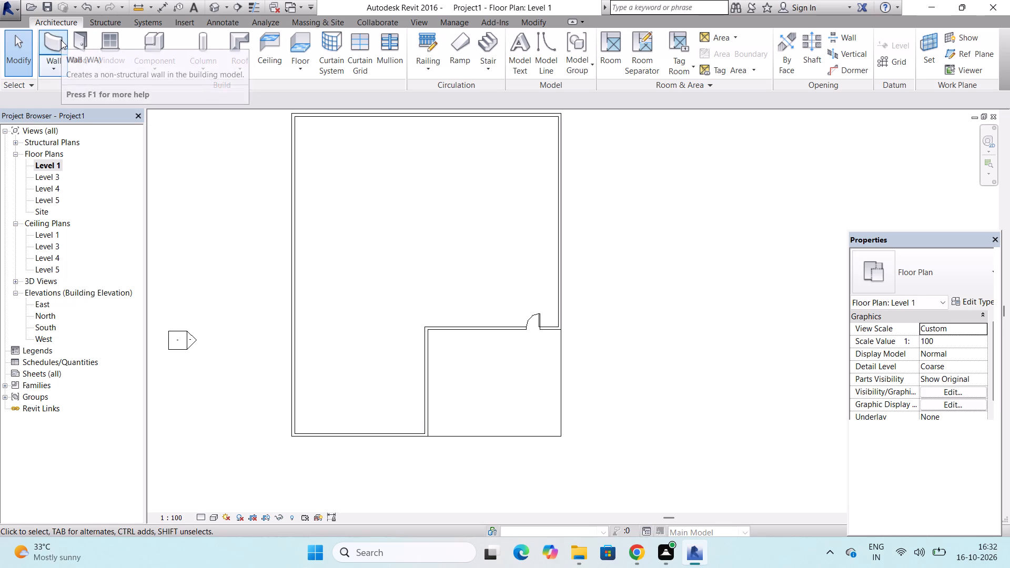
# Start placing a window and load the Slider with Trim family from the US Imperial library's Windows folder.
pyautogui.click(102, 38)
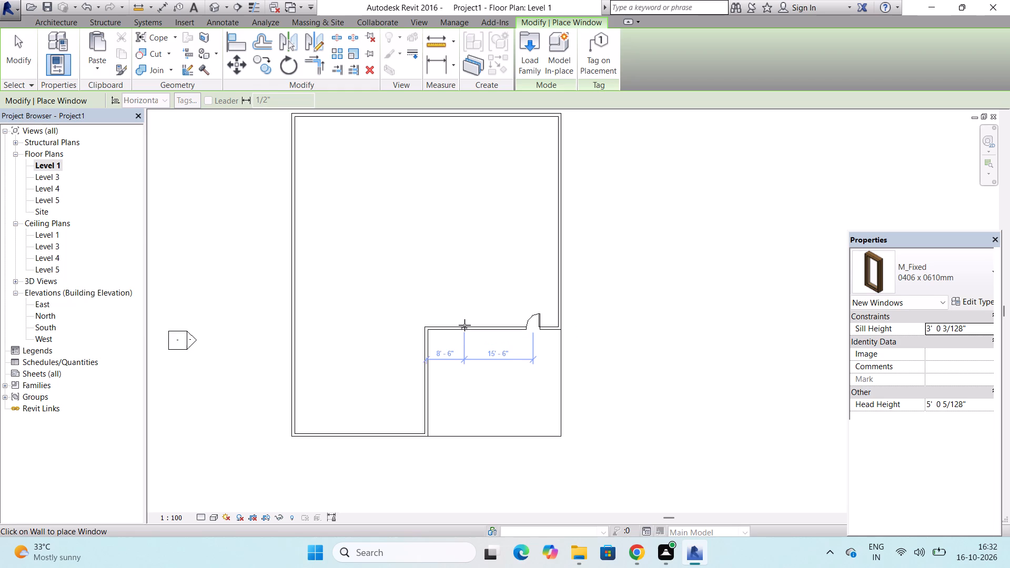
pyautogui.scroll(4, 464, 325)
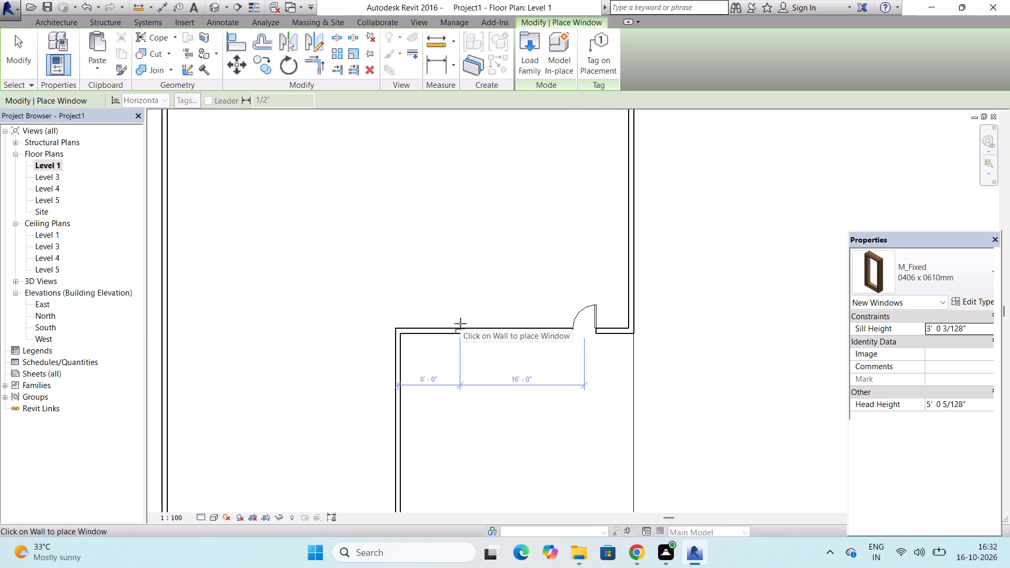
pyautogui.click(531, 68)
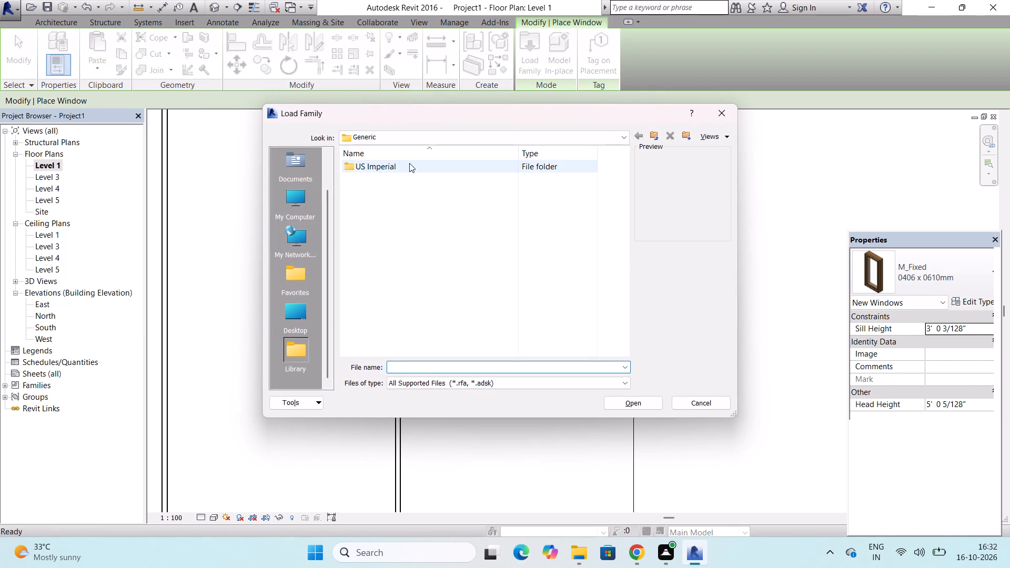
pyautogui.click(409, 164)
pyautogui.click(409, 164)
pyautogui.click(409, 164)
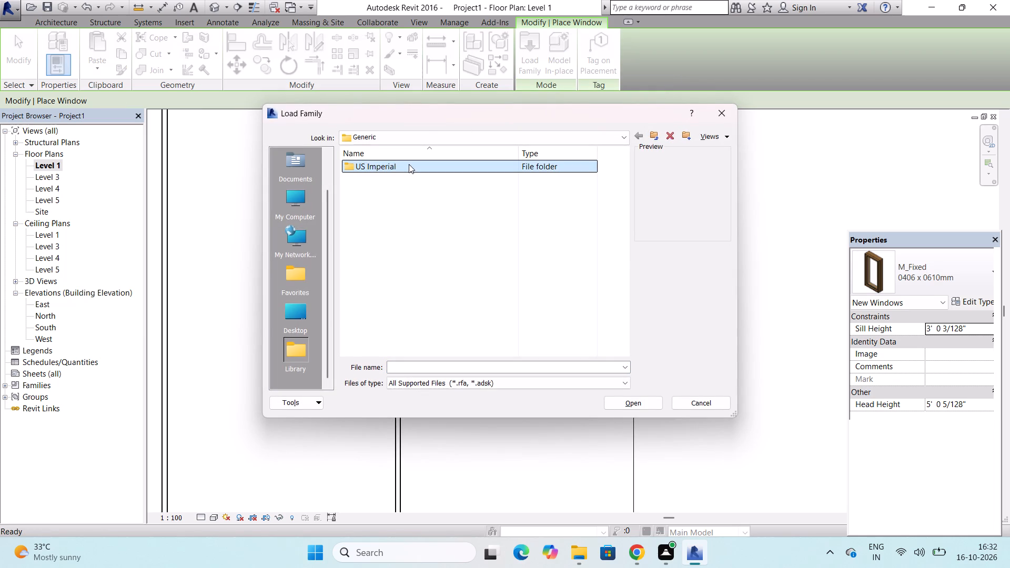
pyautogui.click(425, 164)
pyautogui.click(425, 164)
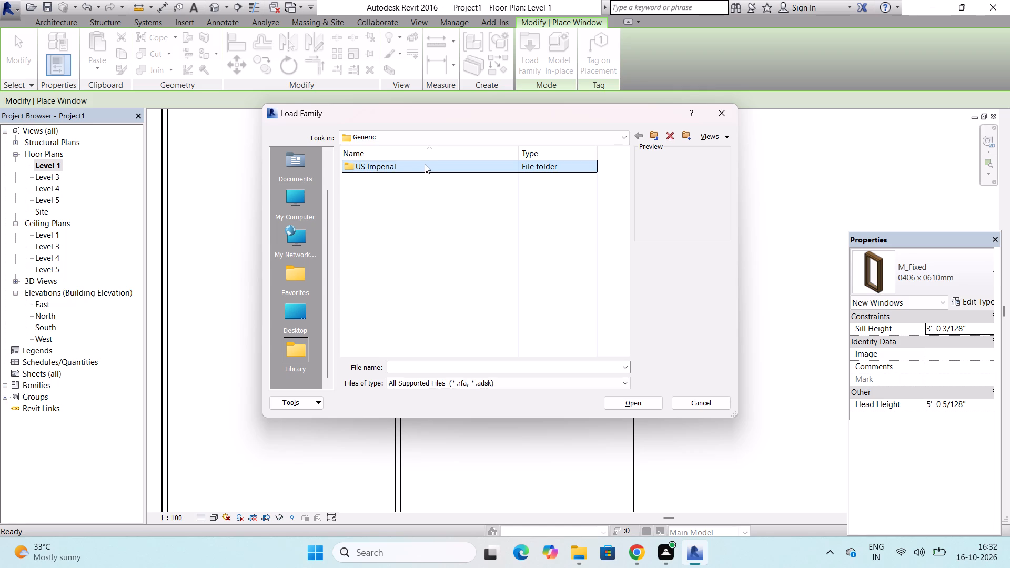
pyautogui.doubleClick(425, 164)
pyautogui.click(425, 164)
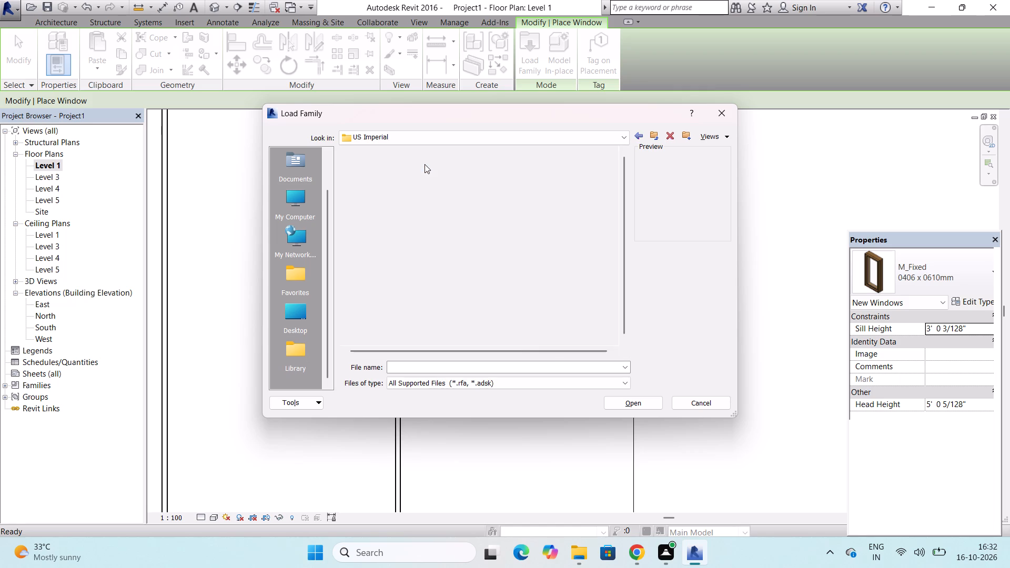
pyautogui.scroll(-10, 416, 193)
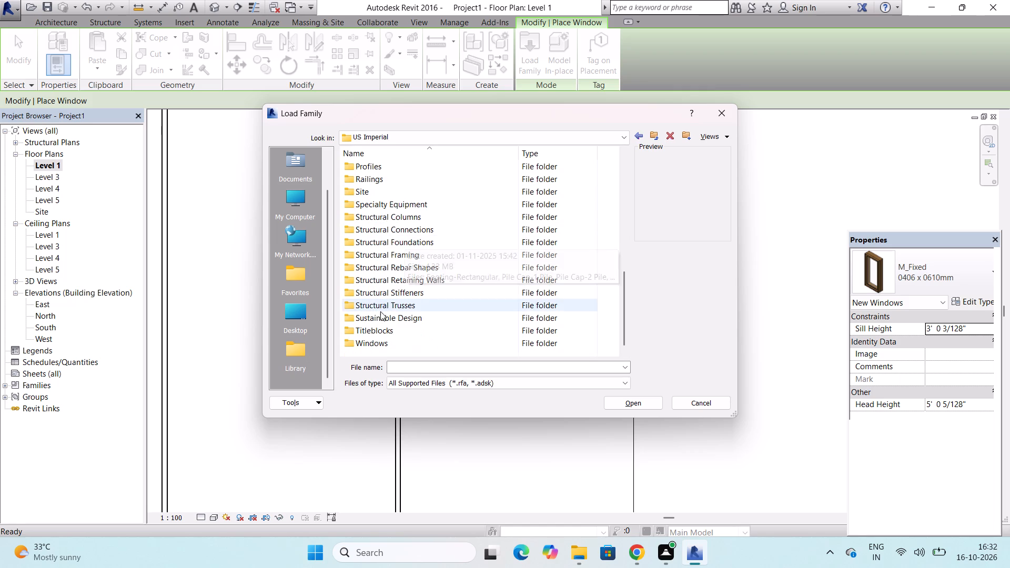
pyautogui.click(370, 340)
pyautogui.click(367, 333)
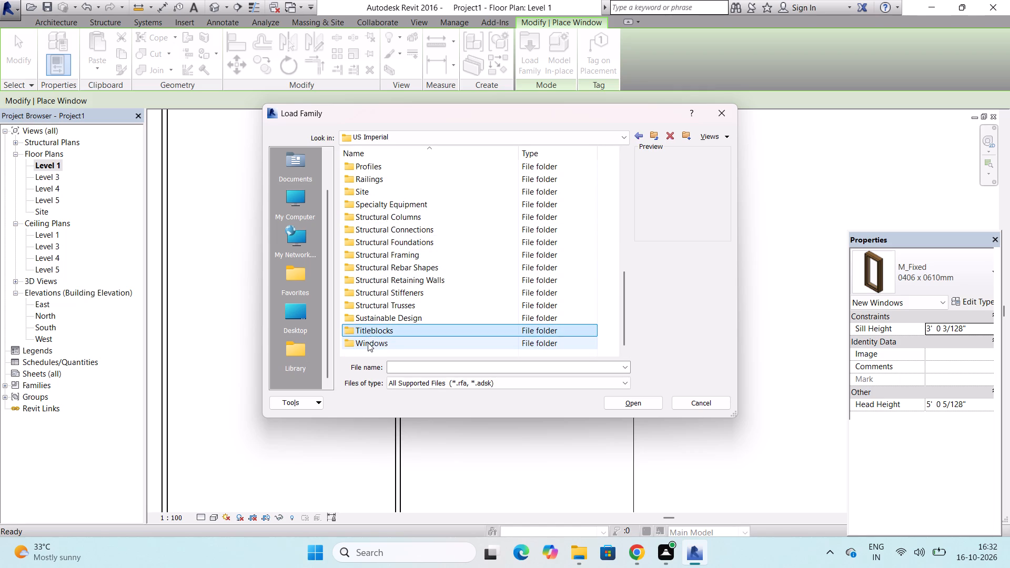
pyautogui.doubleClick(368, 342)
pyautogui.scroll(-4, 366, 267)
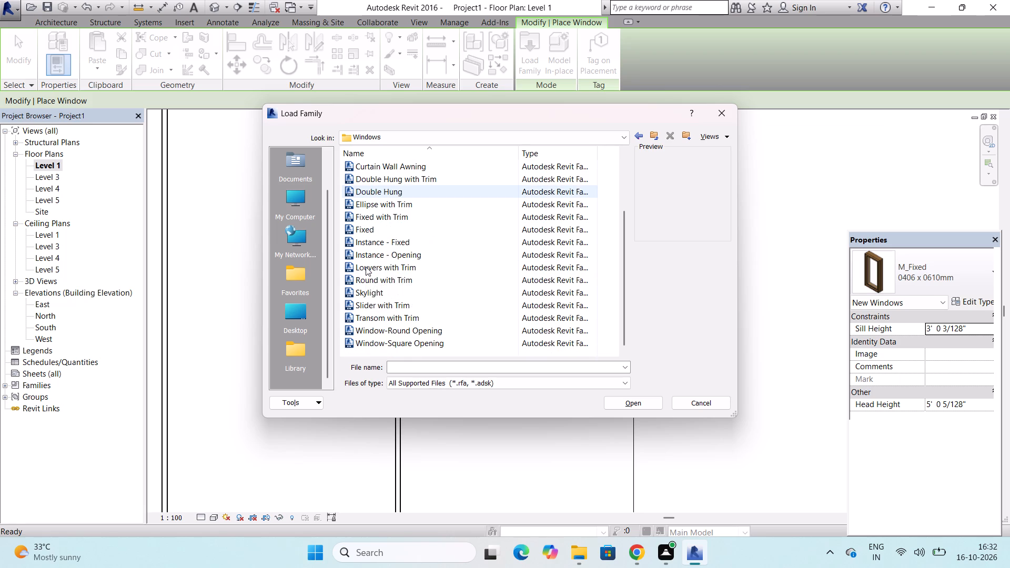
pyautogui.scroll(-2, 366, 267)
pyautogui.click(371, 341)
pyautogui.click(371, 327)
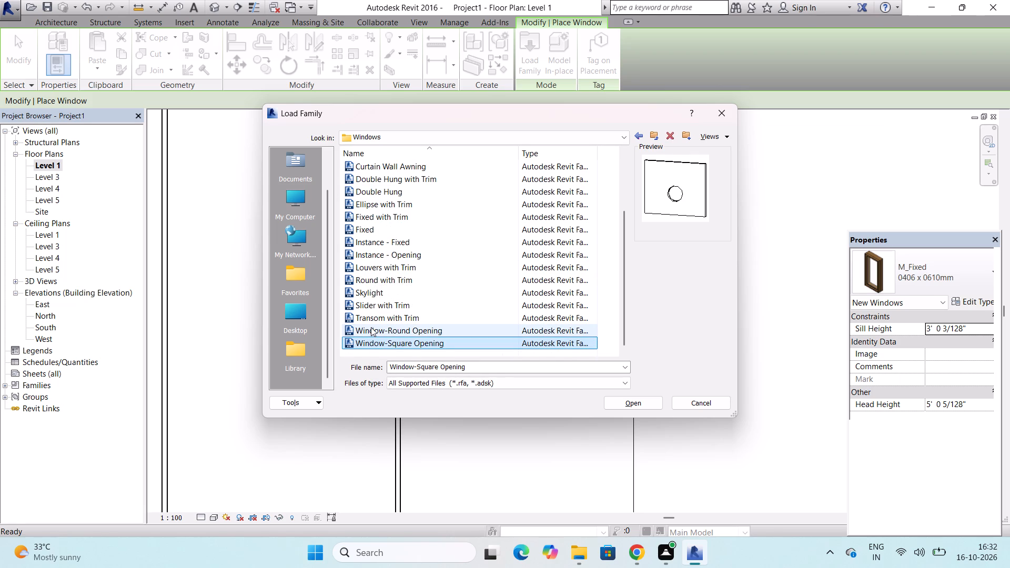
pyautogui.click(371, 318)
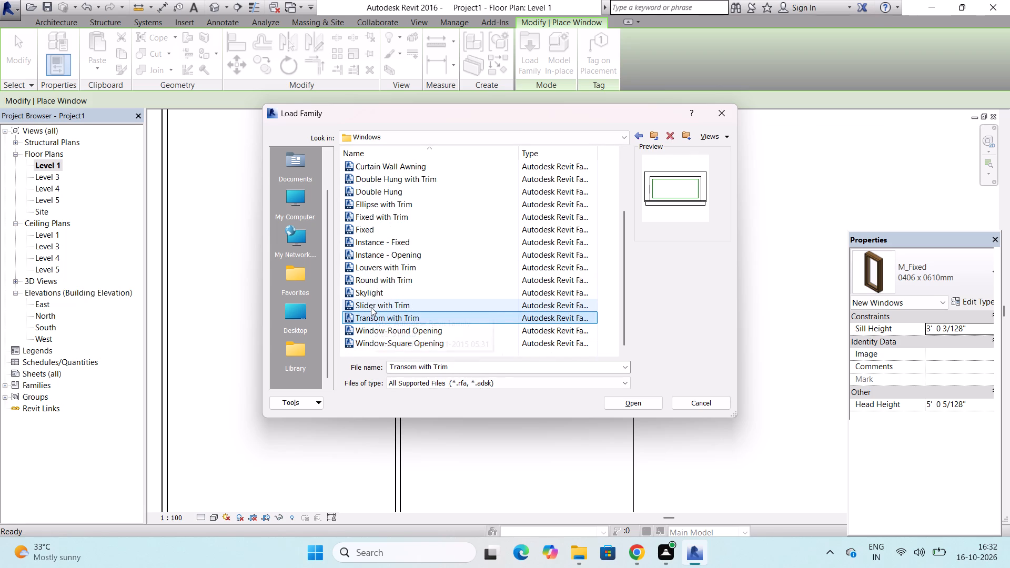
pyautogui.click(371, 307)
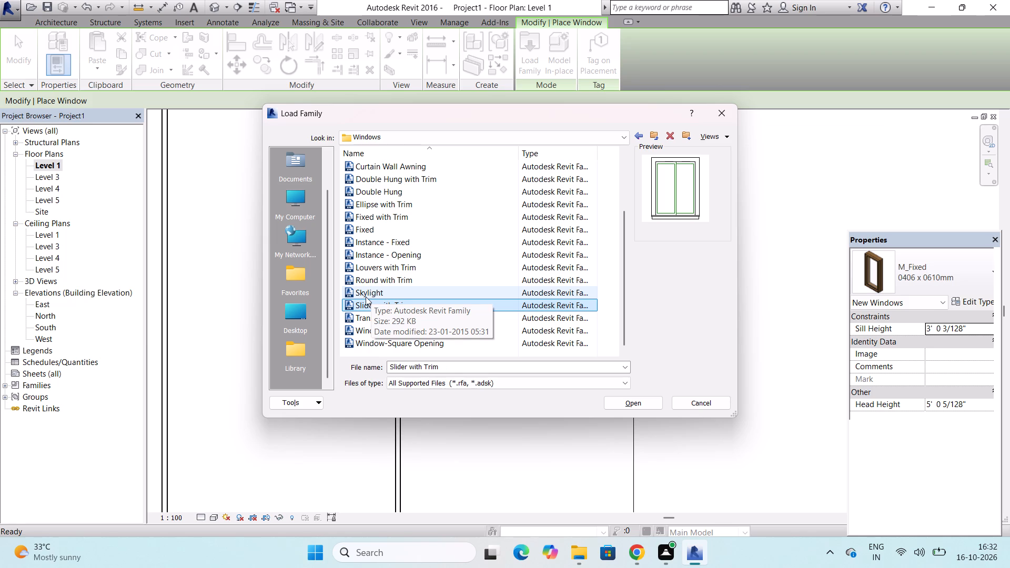
pyautogui.click(642, 404)
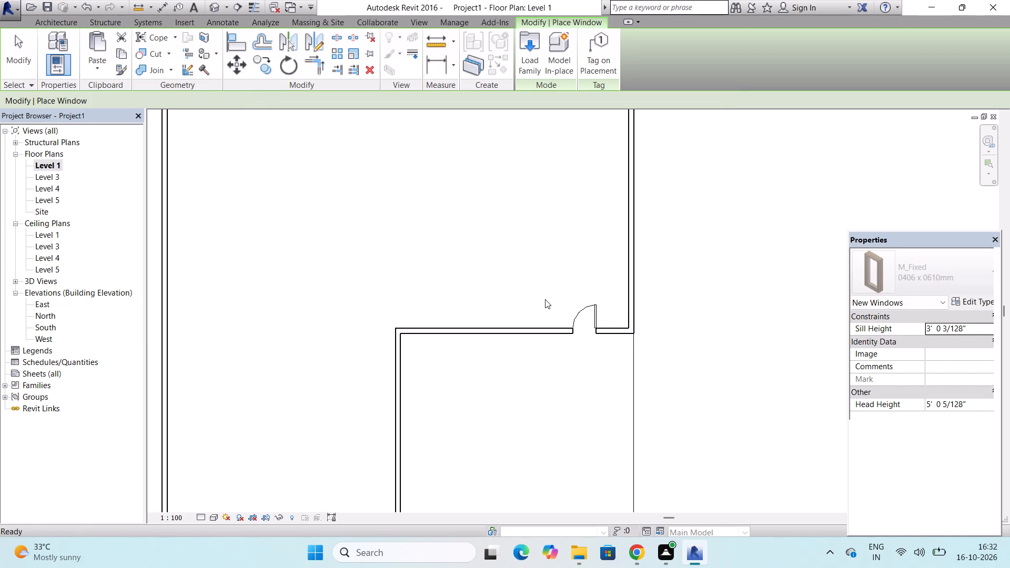
pyautogui.scroll(-2, 517, 264)
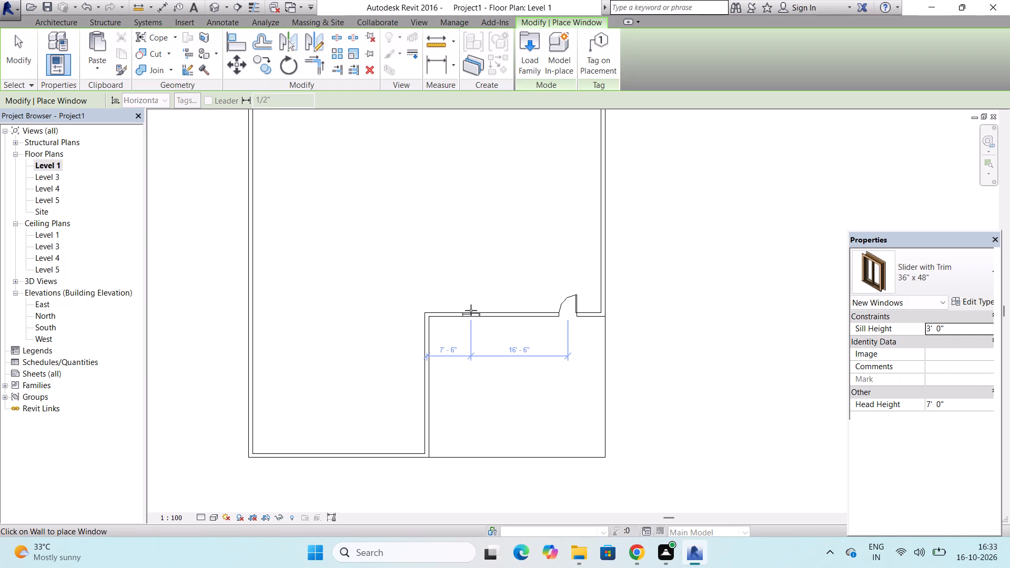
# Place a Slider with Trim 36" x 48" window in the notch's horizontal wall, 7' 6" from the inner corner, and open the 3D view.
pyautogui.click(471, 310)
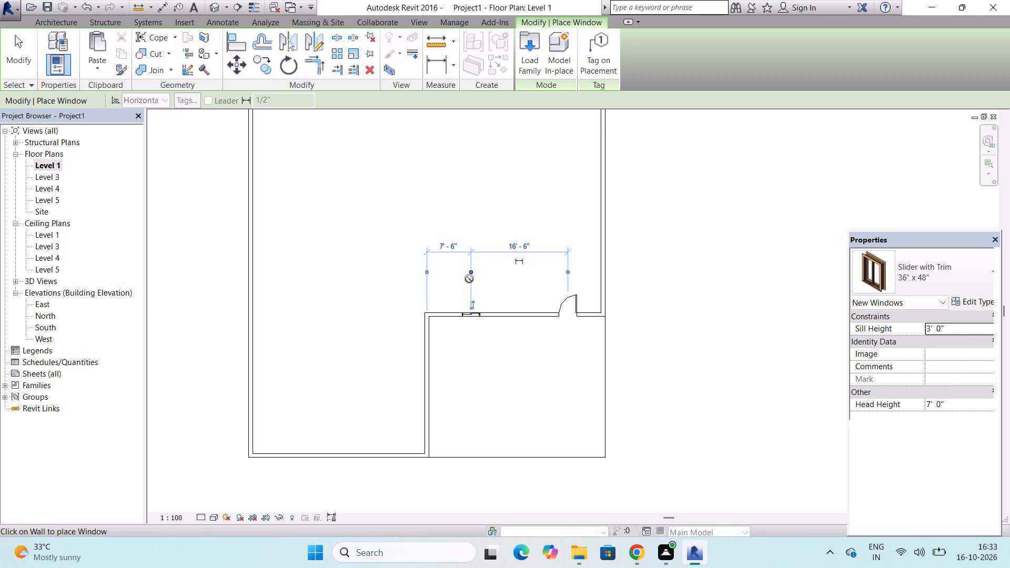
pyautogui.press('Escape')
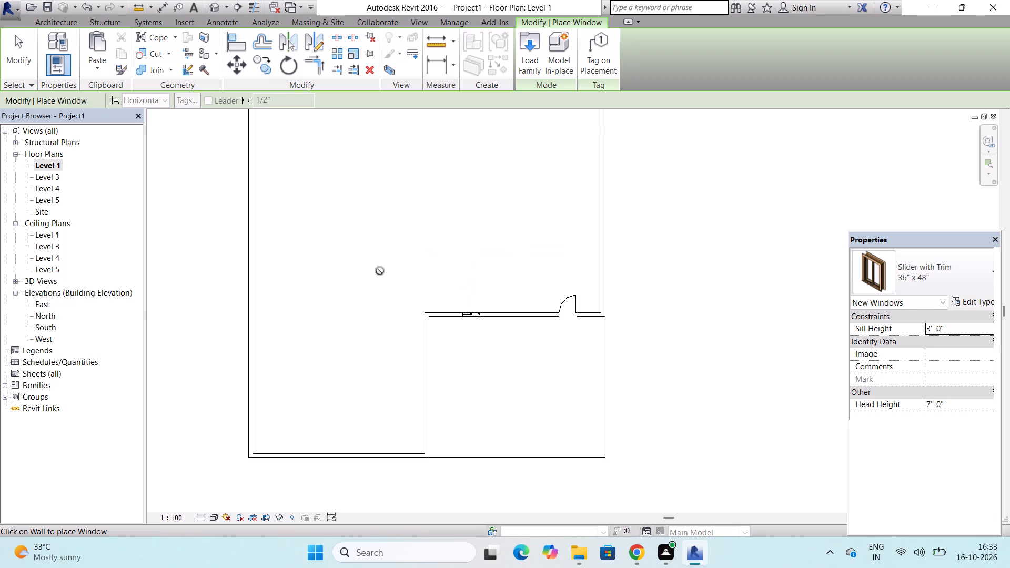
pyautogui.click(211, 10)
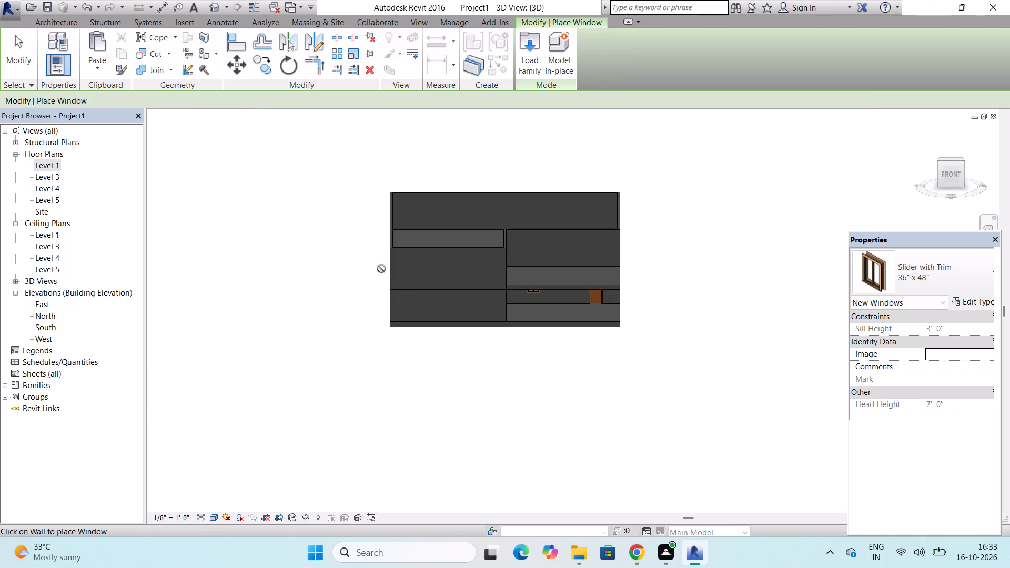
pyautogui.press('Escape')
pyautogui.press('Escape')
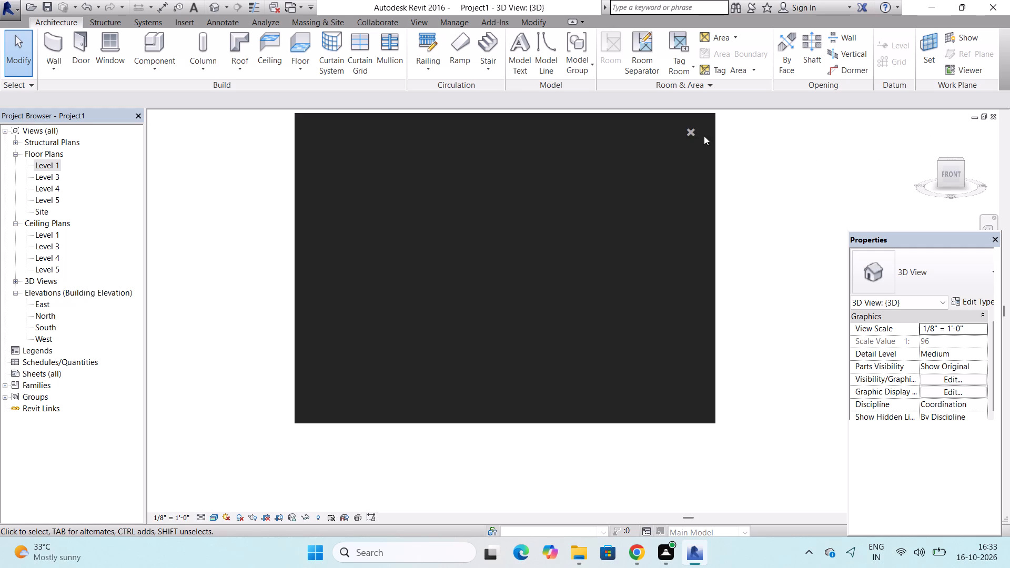
# Dismiss the notification cards and examine the door and window on the building's front side in the 3D view.
pyautogui.click(691, 130)
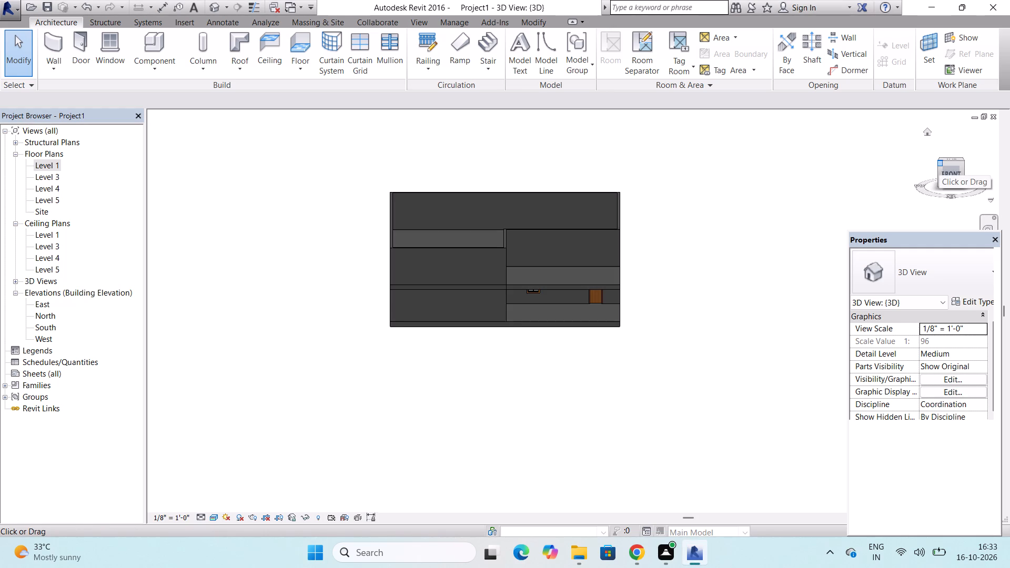
pyautogui.moveTo(939, 161); pyautogui.dragTo(944, 153)
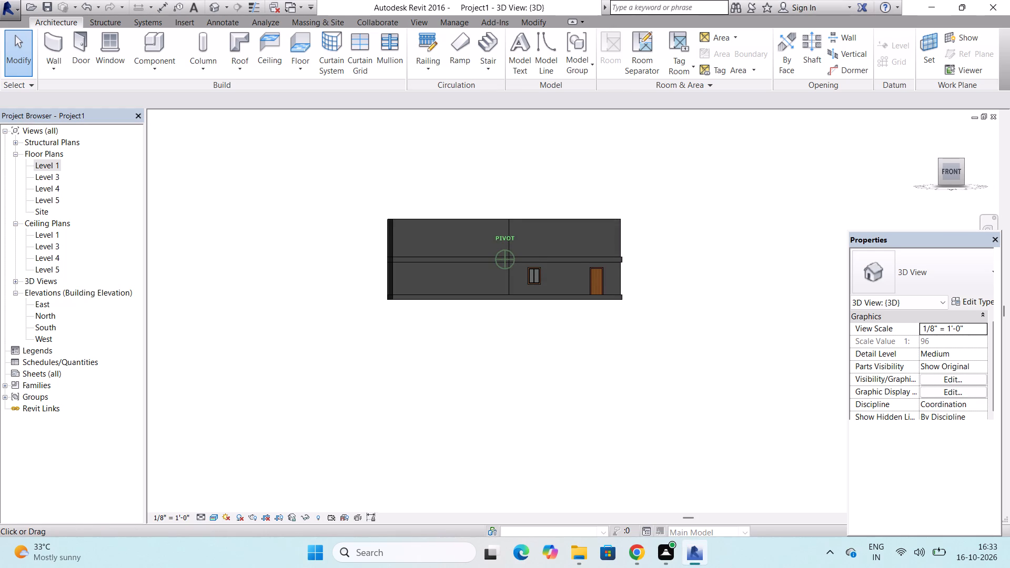
pyautogui.moveTo(944, 153); pyautogui.dragTo(937, 153)
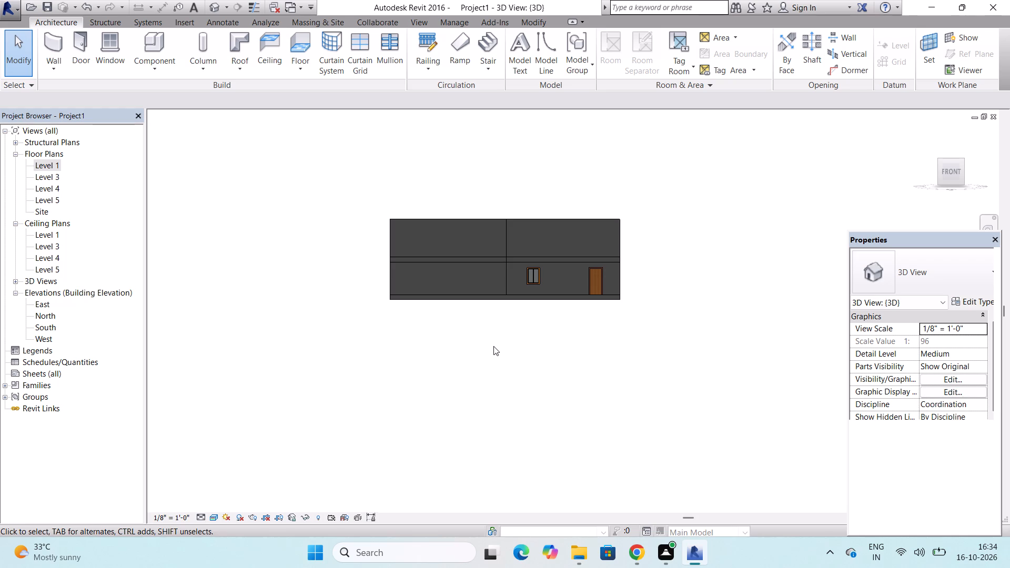
pyautogui.scroll(2, 572, 227)
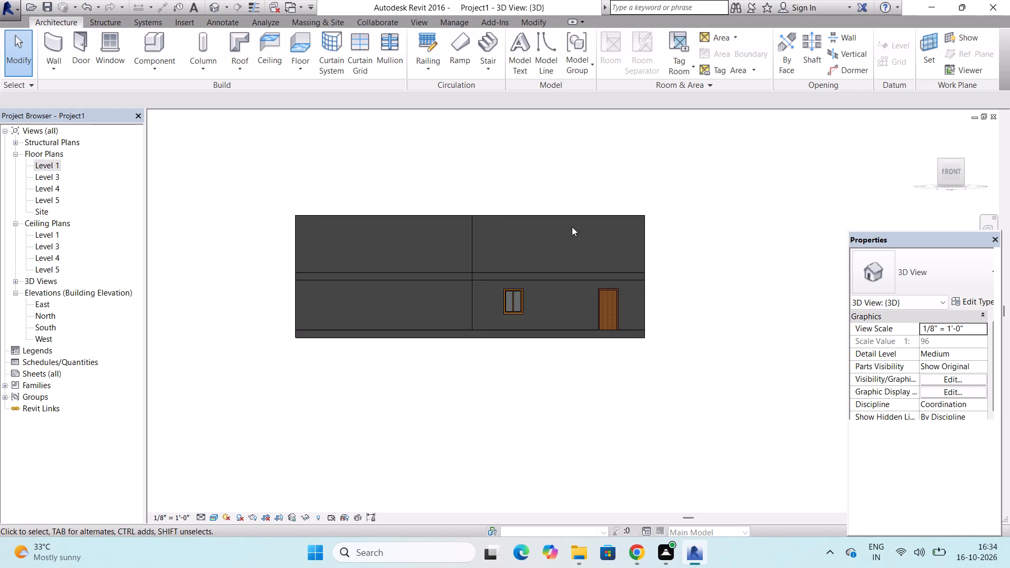
pyautogui.scroll(6, 572, 227)
pyautogui.scroll(-6, 572, 227)
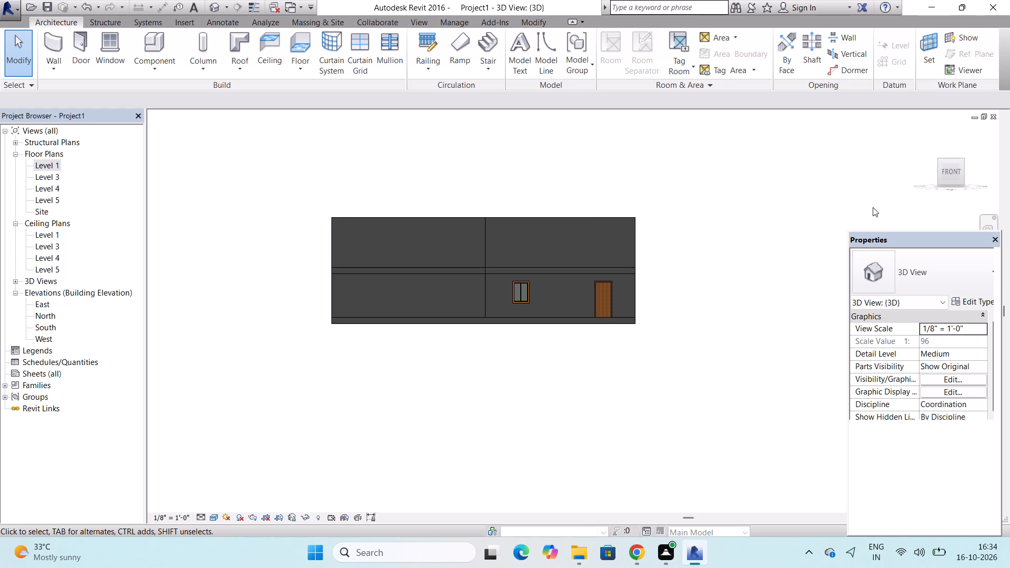
pyautogui.press('Escape')
pyautogui.press('Escape')
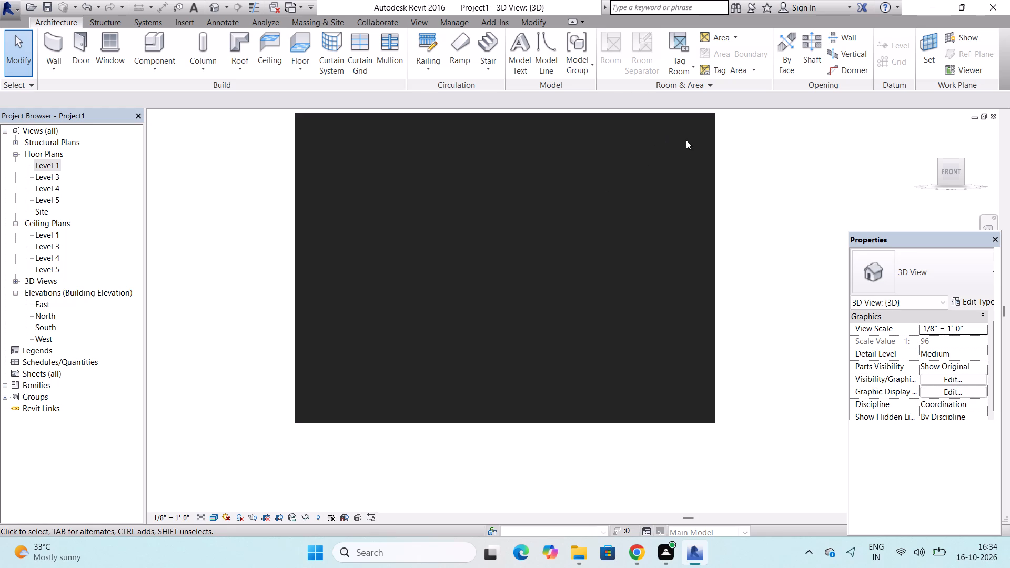
pyautogui.click(690, 127)
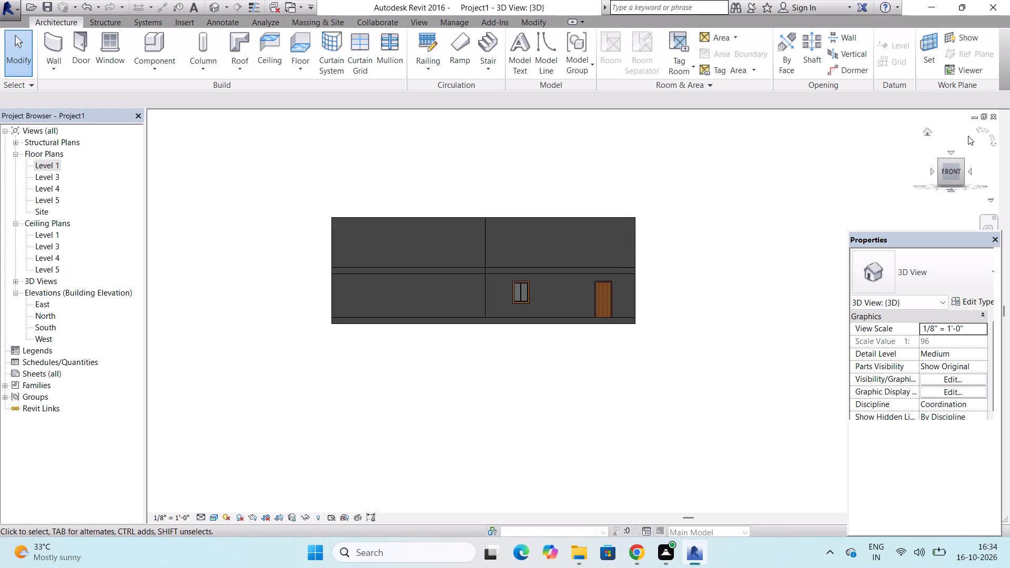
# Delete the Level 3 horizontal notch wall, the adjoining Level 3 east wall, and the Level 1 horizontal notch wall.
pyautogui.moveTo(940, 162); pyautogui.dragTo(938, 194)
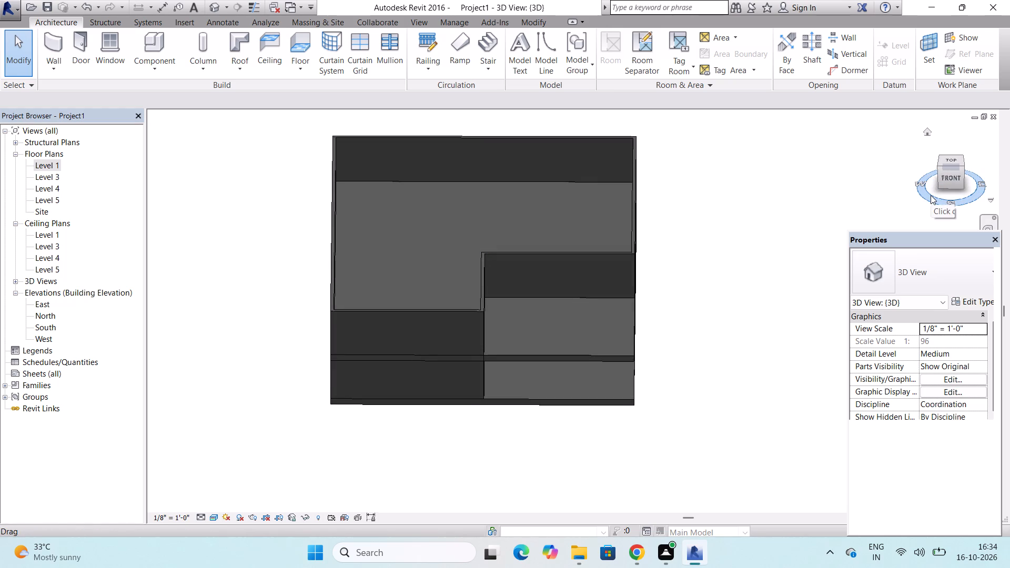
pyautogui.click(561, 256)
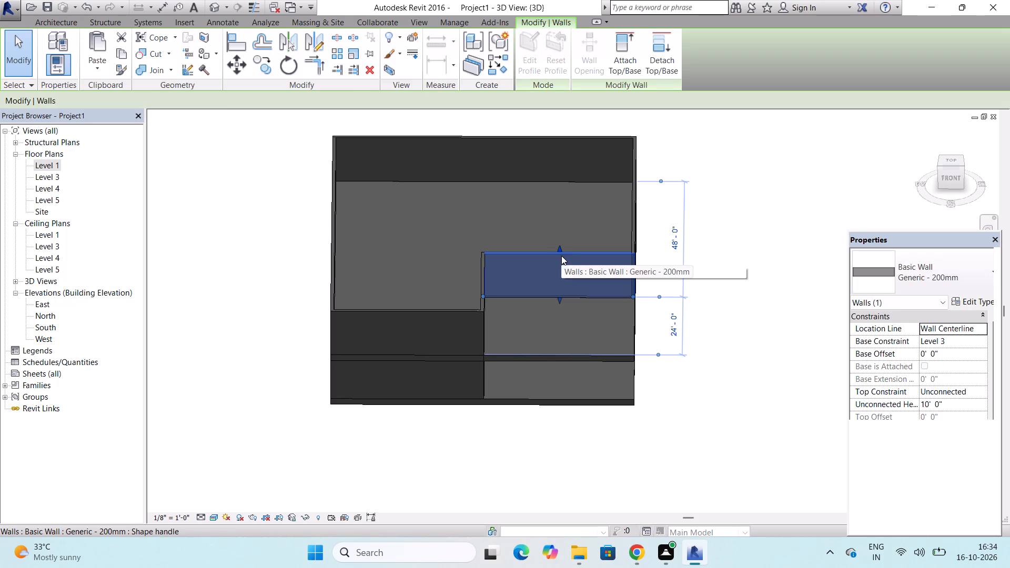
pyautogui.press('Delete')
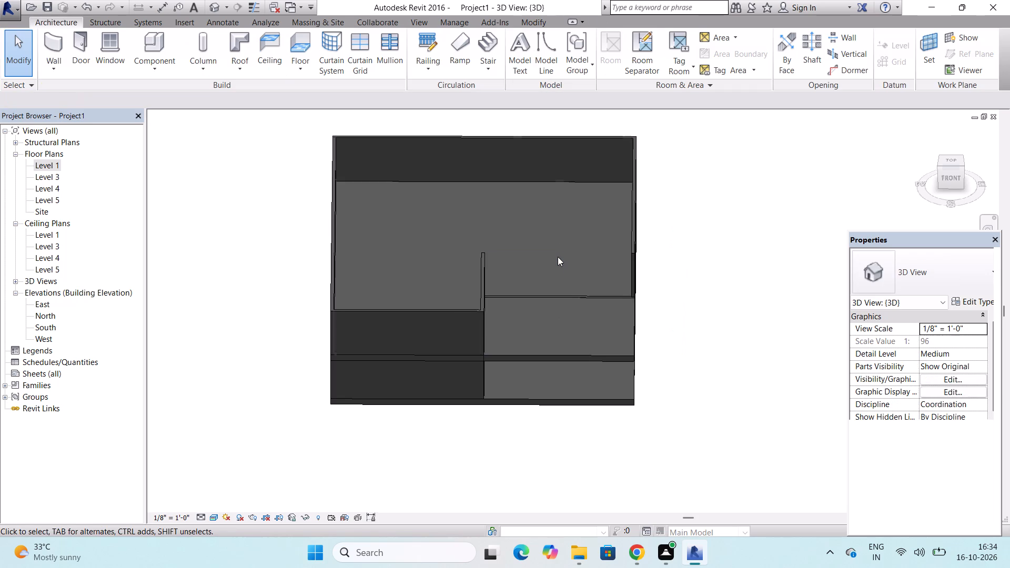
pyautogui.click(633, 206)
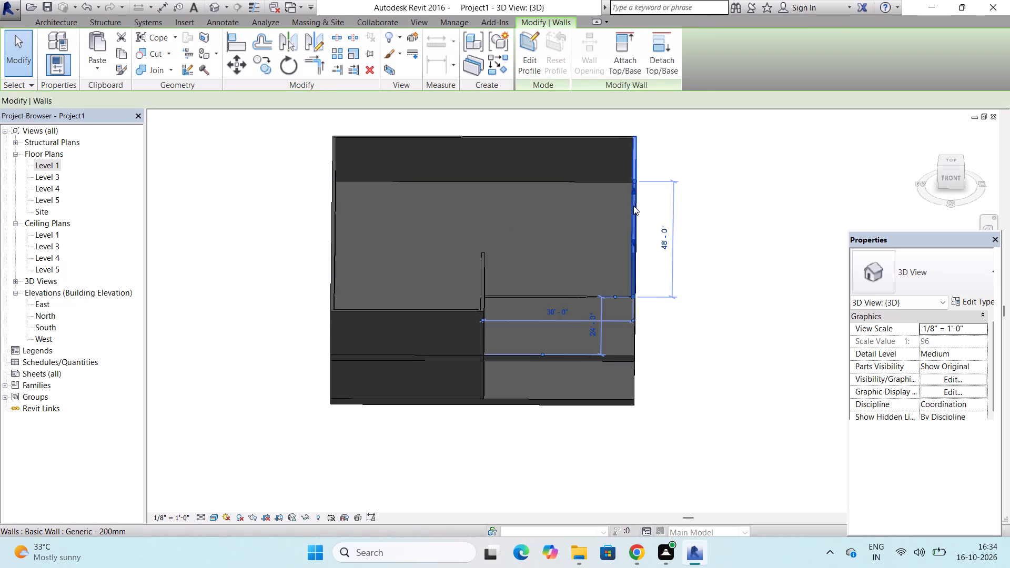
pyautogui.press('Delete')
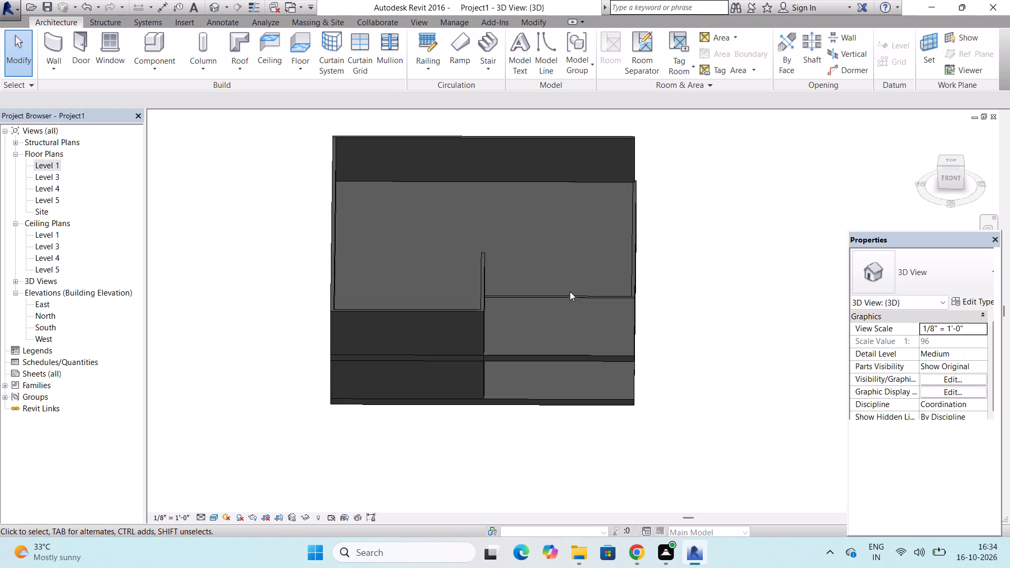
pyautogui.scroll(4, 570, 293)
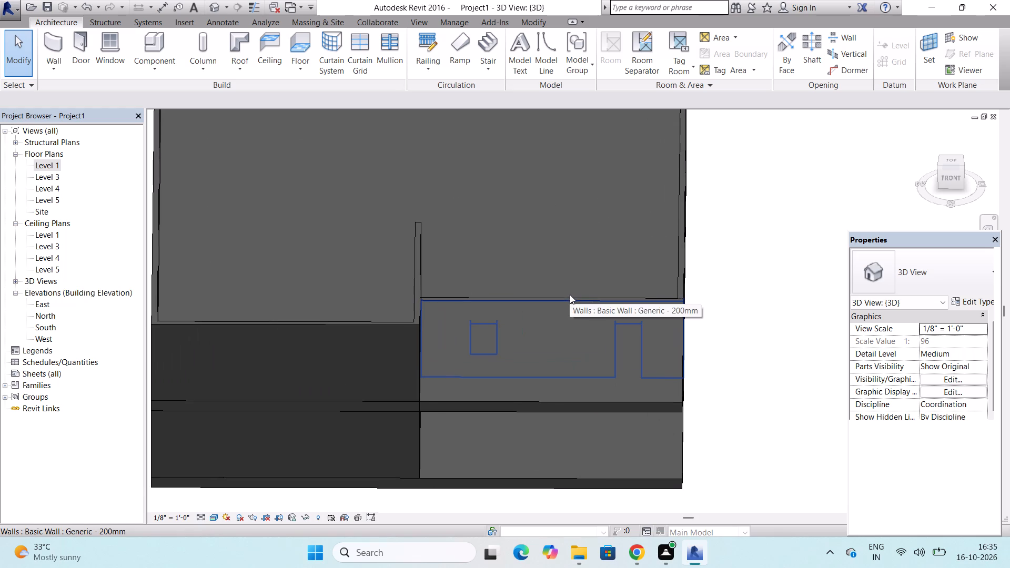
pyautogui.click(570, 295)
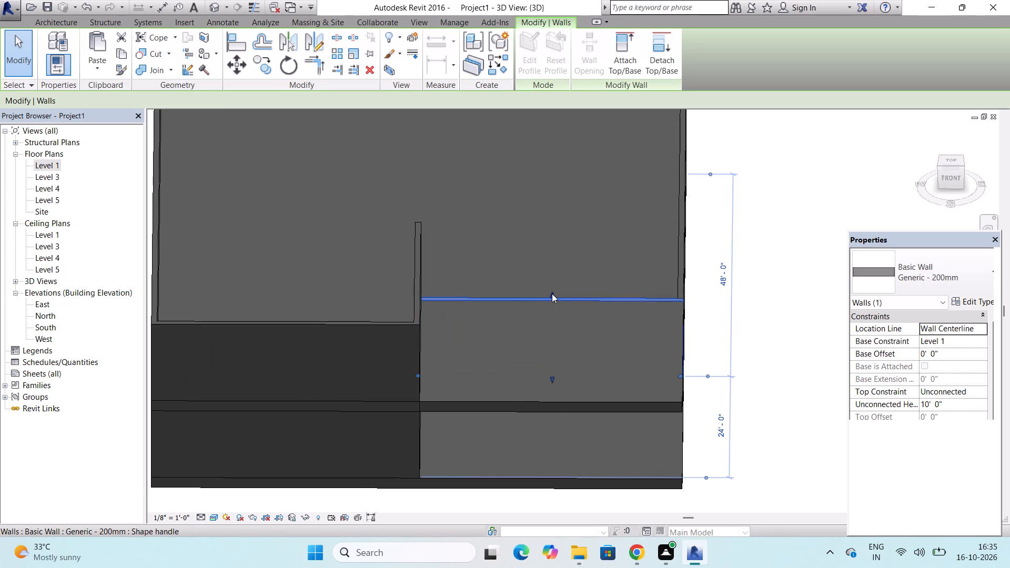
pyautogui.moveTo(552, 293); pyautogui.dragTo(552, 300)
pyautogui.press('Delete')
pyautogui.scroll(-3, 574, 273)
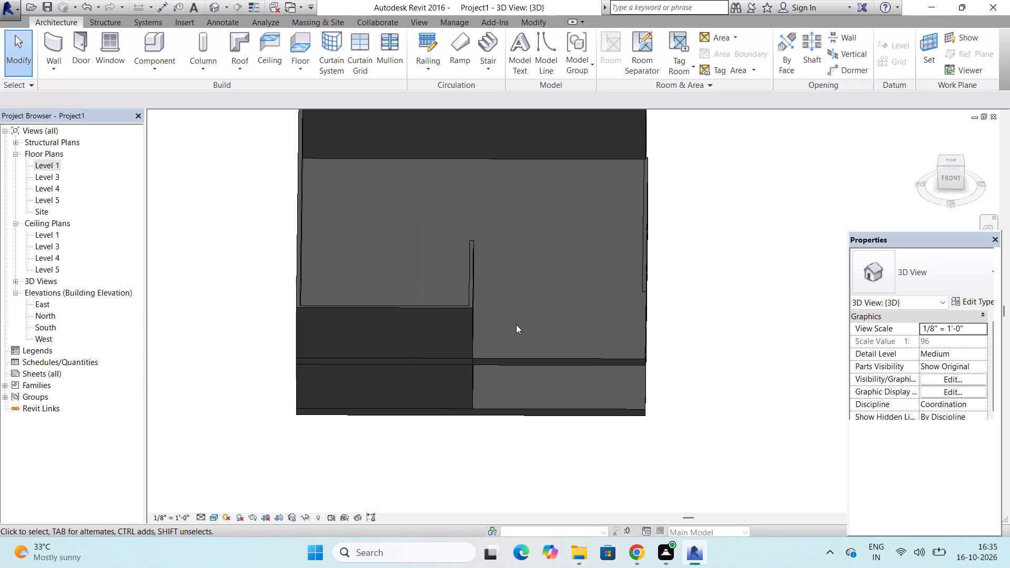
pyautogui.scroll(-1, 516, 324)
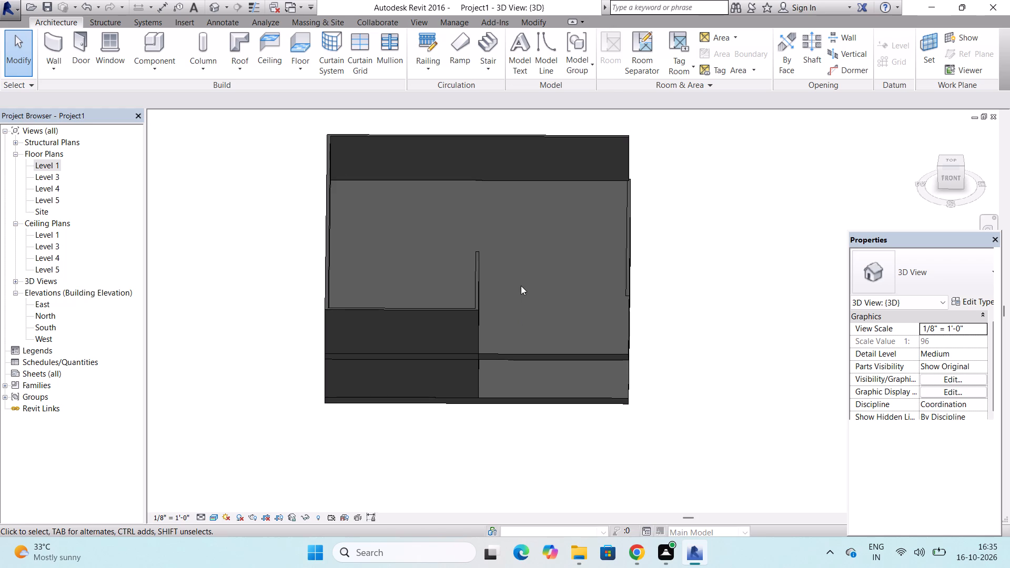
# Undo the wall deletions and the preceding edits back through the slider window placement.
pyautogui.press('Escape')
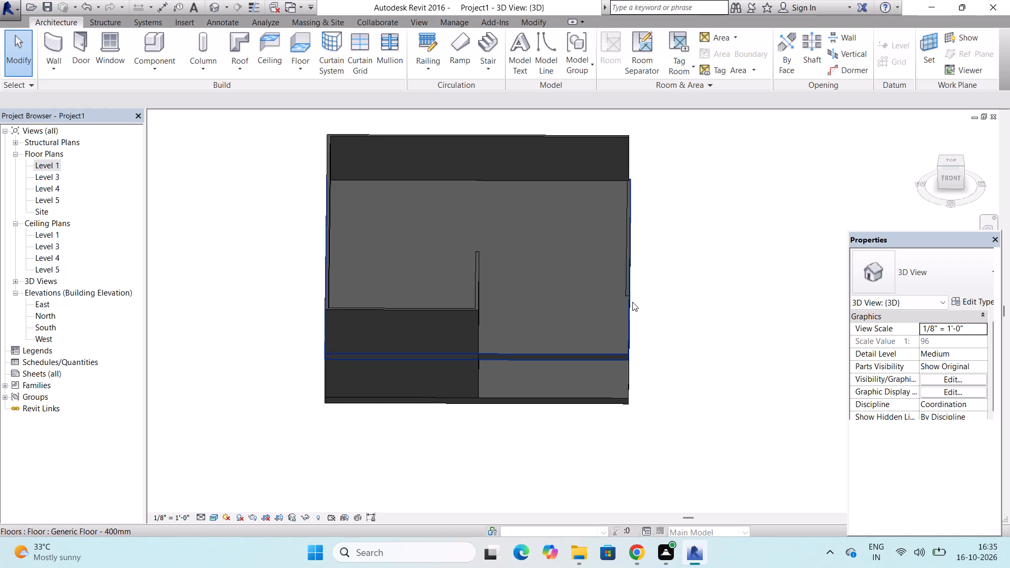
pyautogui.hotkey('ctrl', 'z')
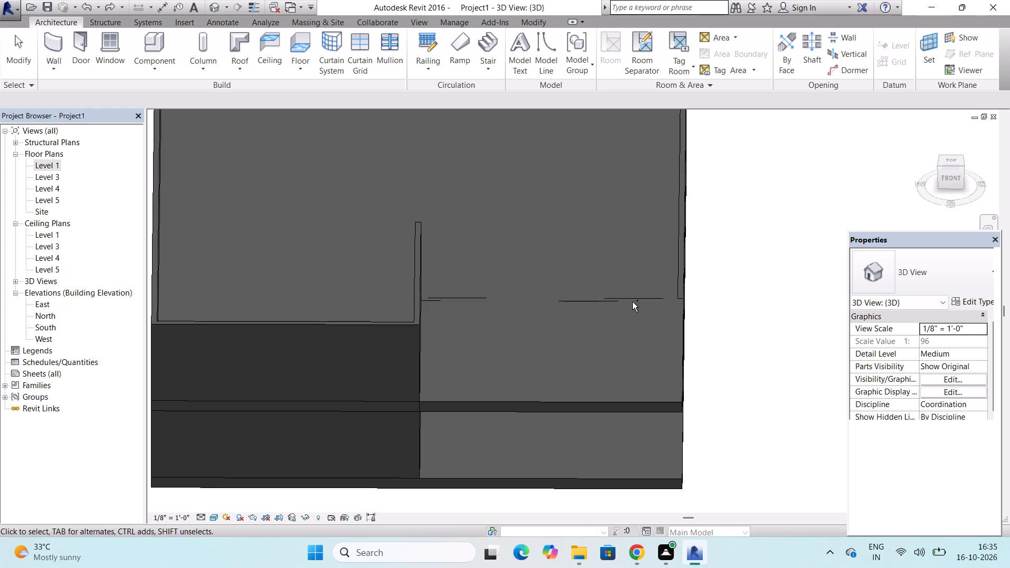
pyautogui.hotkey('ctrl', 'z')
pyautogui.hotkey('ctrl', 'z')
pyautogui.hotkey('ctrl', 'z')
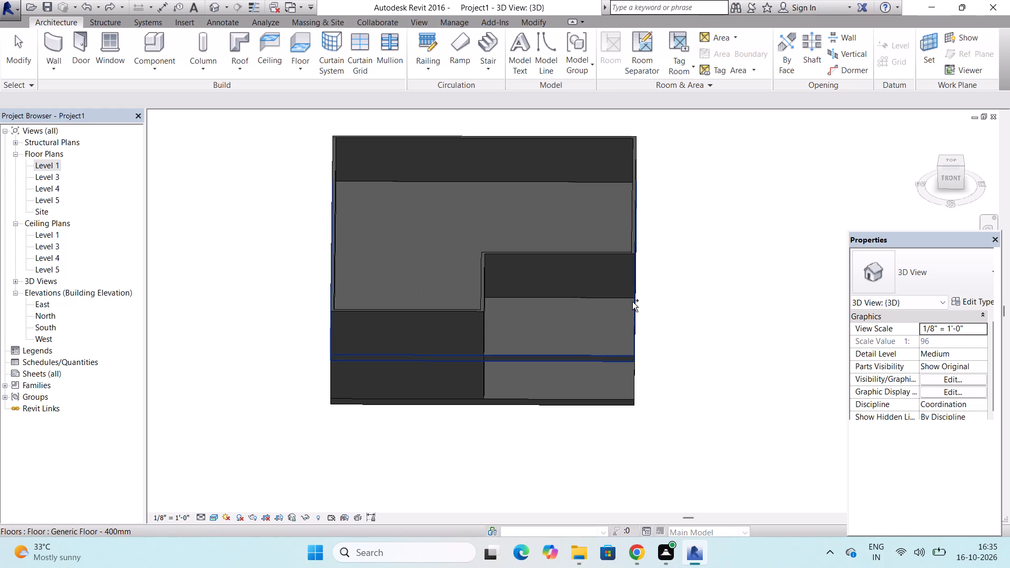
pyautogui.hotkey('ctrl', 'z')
# Delete the horizontal wall of the notch on Level 3.
pyautogui.scroll(4, 633, 217)
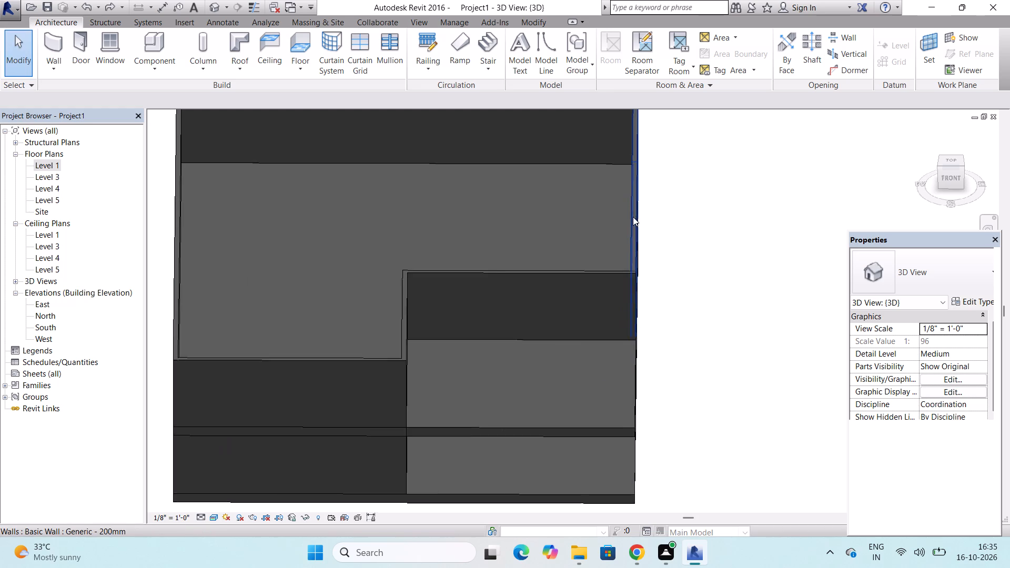
pyautogui.click(573, 279)
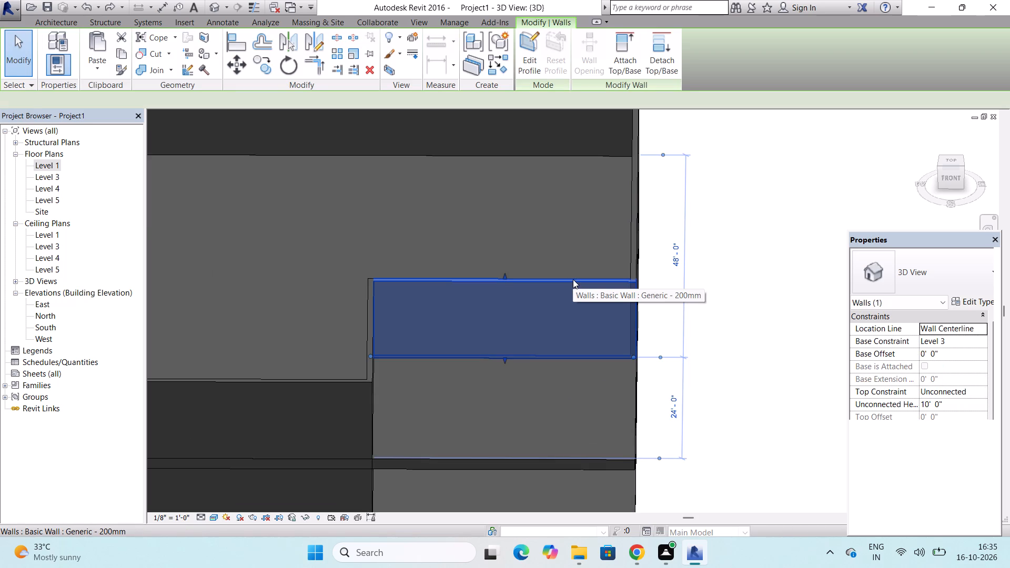
pyautogui.press('Delete')
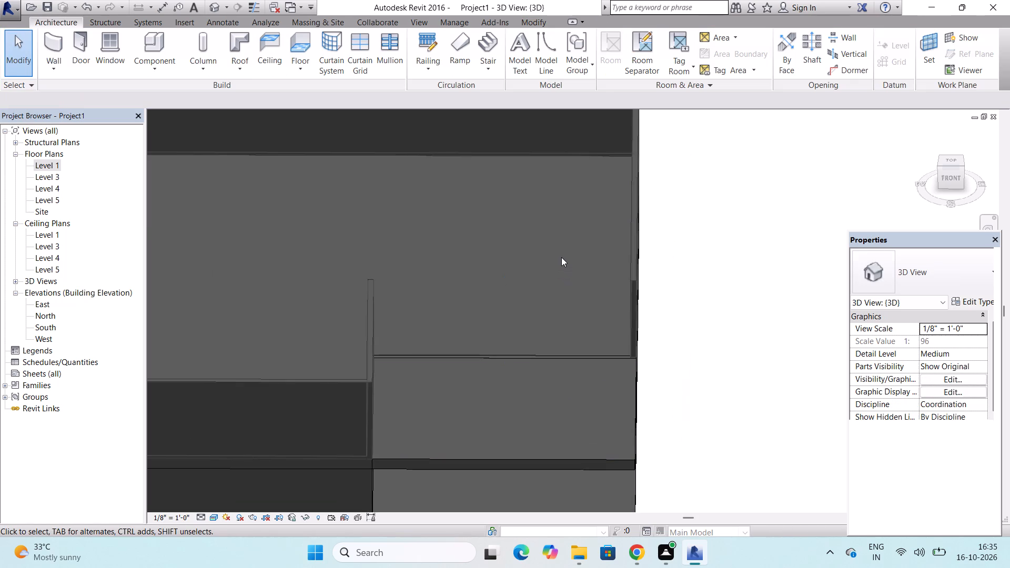
# Lower the top of the Level 1 horizontal notch wall to an unconnected height of about 9' 10", and clear the selection.
pyautogui.click(516, 352)
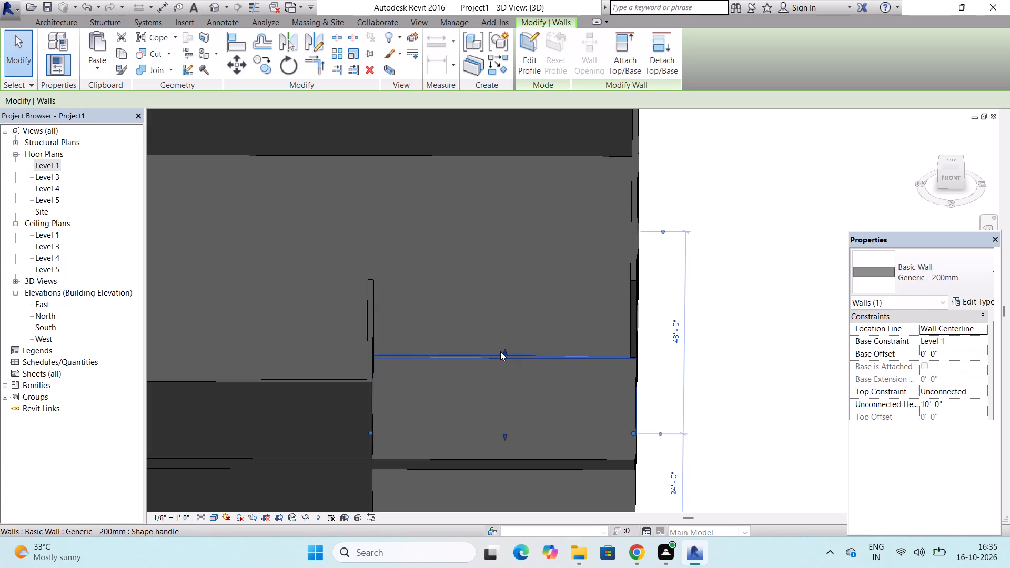
pyautogui.moveTo(503, 351); pyautogui.dragTo(503, 361)
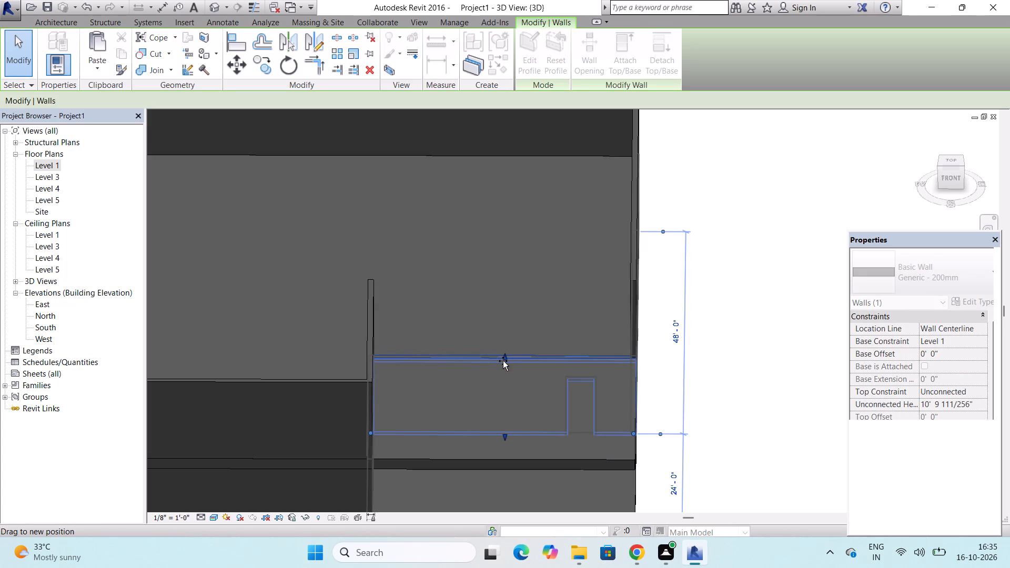
pyautogui.moveTo(503, 361); pyautogui.dragTo(503, 358)
pyautogui.click(503, 358)
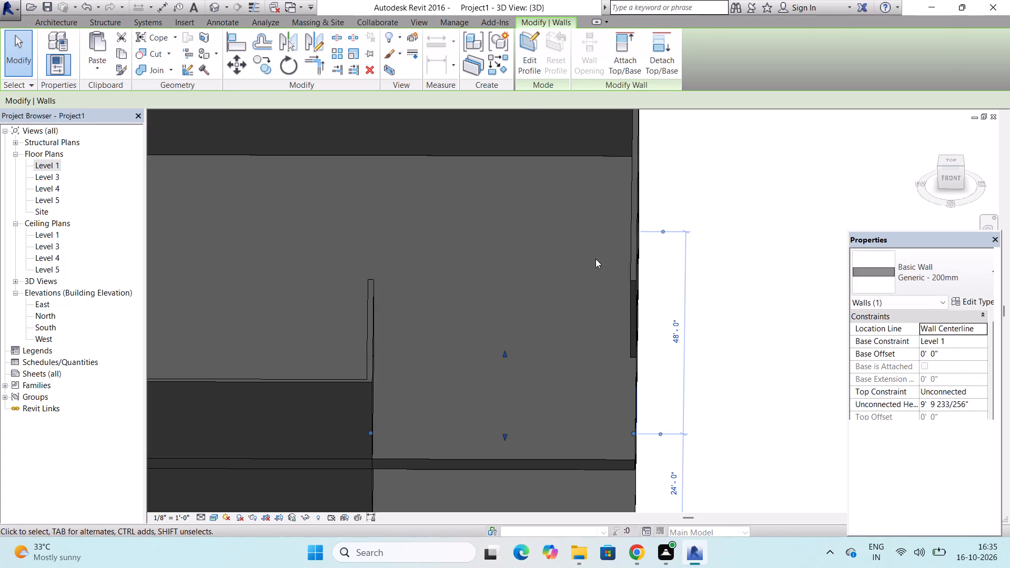
pyautogui.press('Escape')
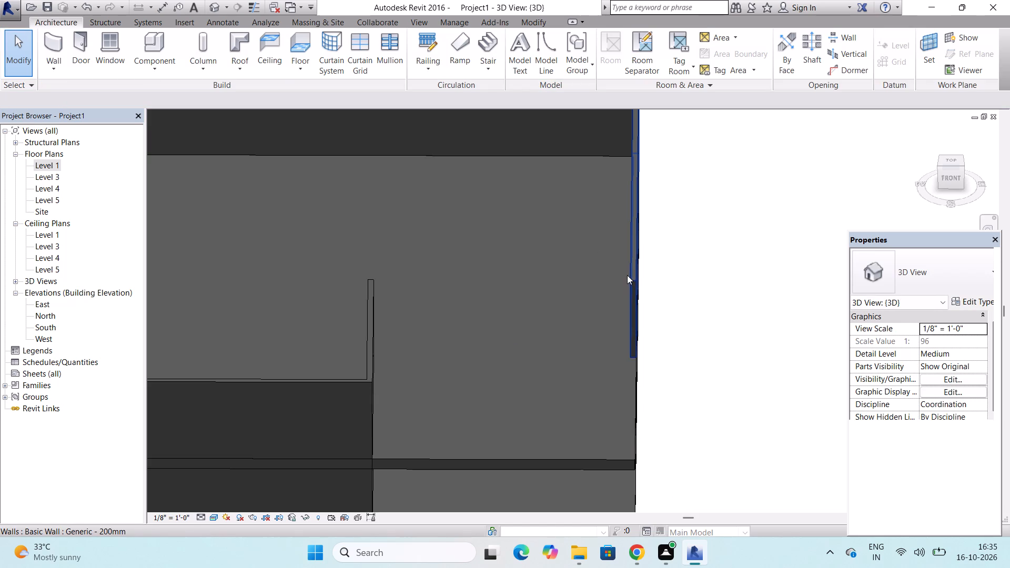
# On the Level 3 plan, stretch the east wall's south end past the floor's south edge, to a length of about 73'.
pyautogui.click(632, 277)
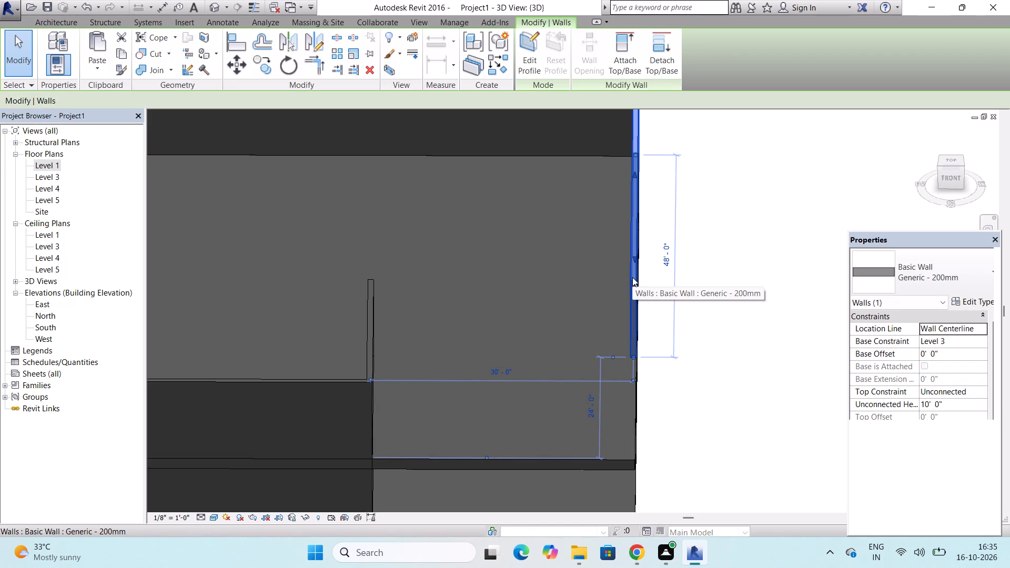
pyautogui.doubleClick(53, 176)
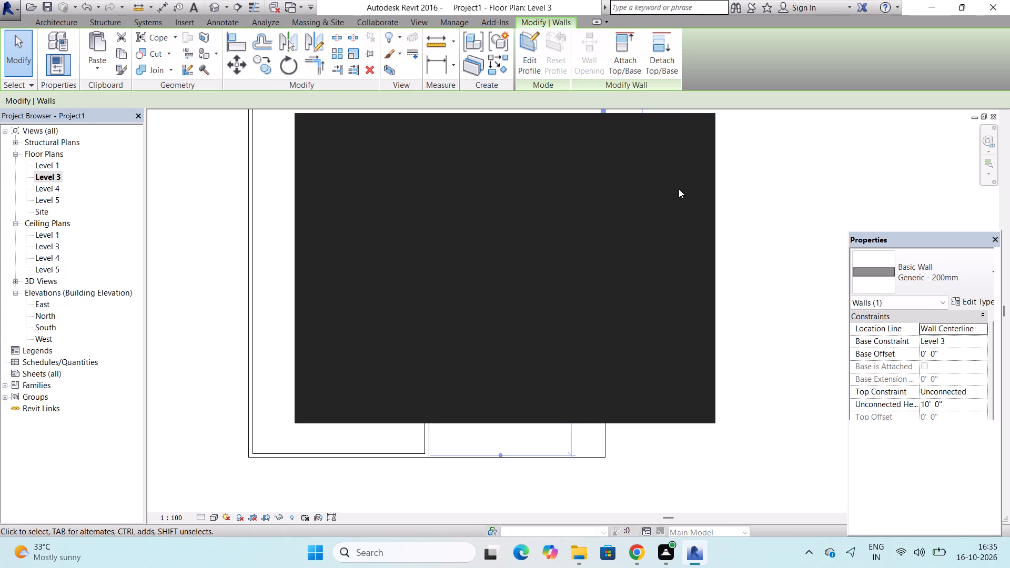
pyautogui.click(693, 134)
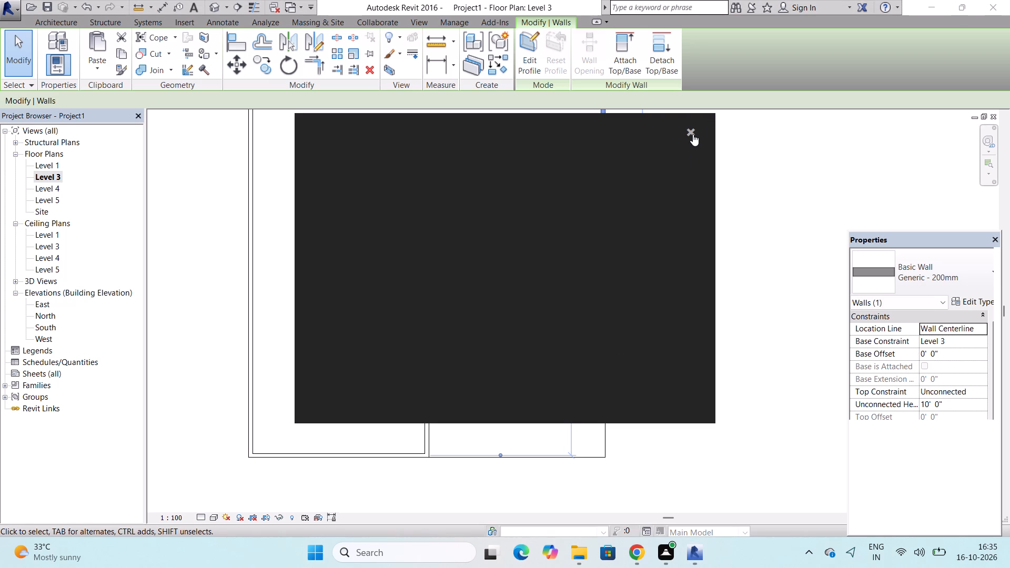
pyautogui.click(693, 134)
pyautogui.scroll(3, 588, 328)
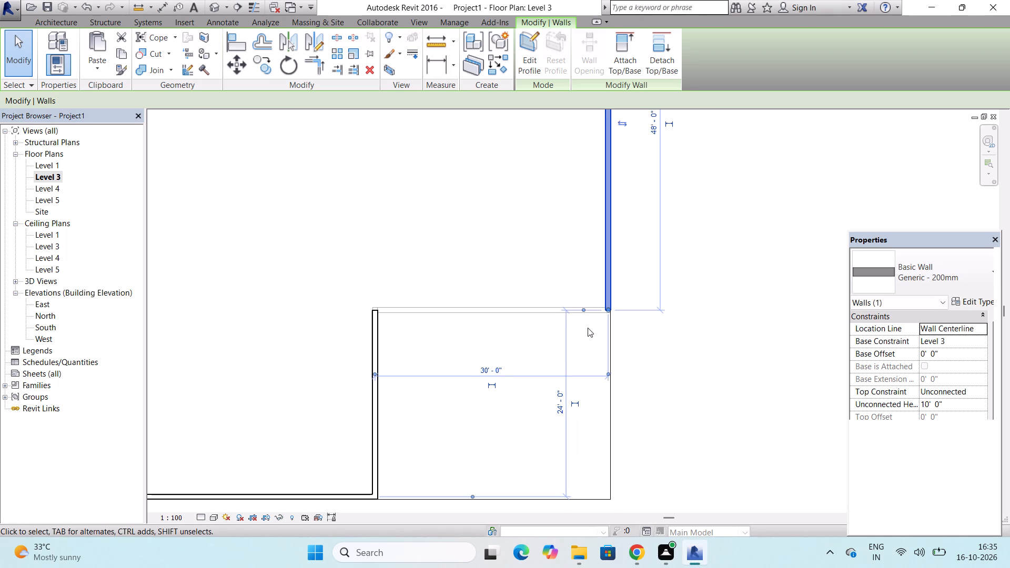
pyautogui.click(611, 305)
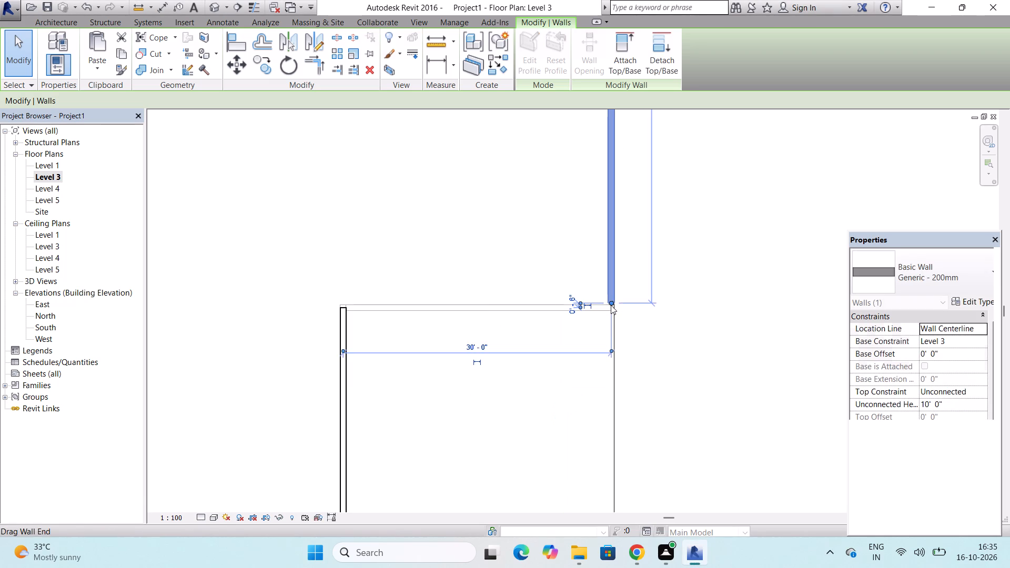
pyautogui.scroll(-2, 611, 305)
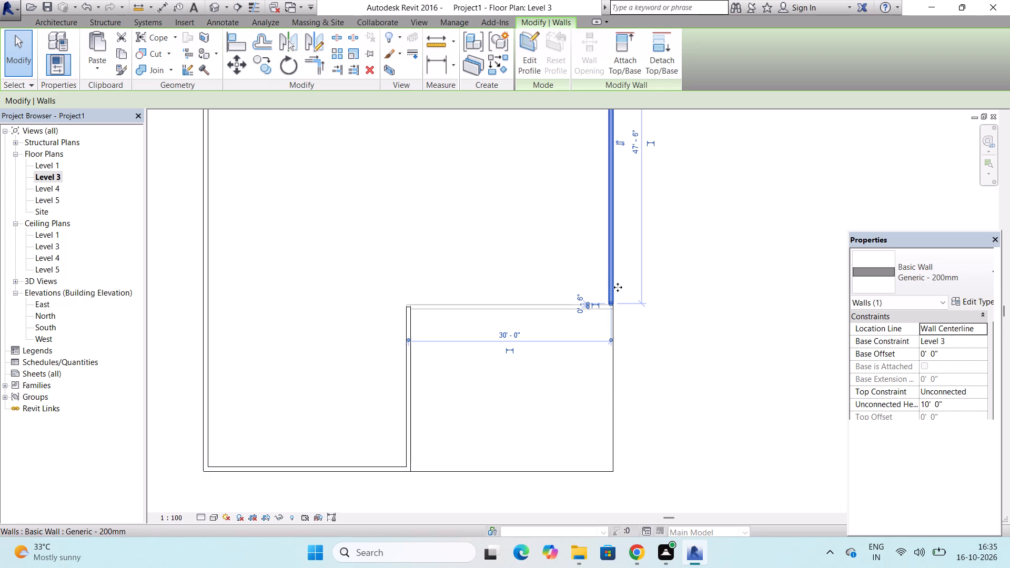
pyautogui.moveTo(611, 303); pyautogui.dragTo(608, 346)
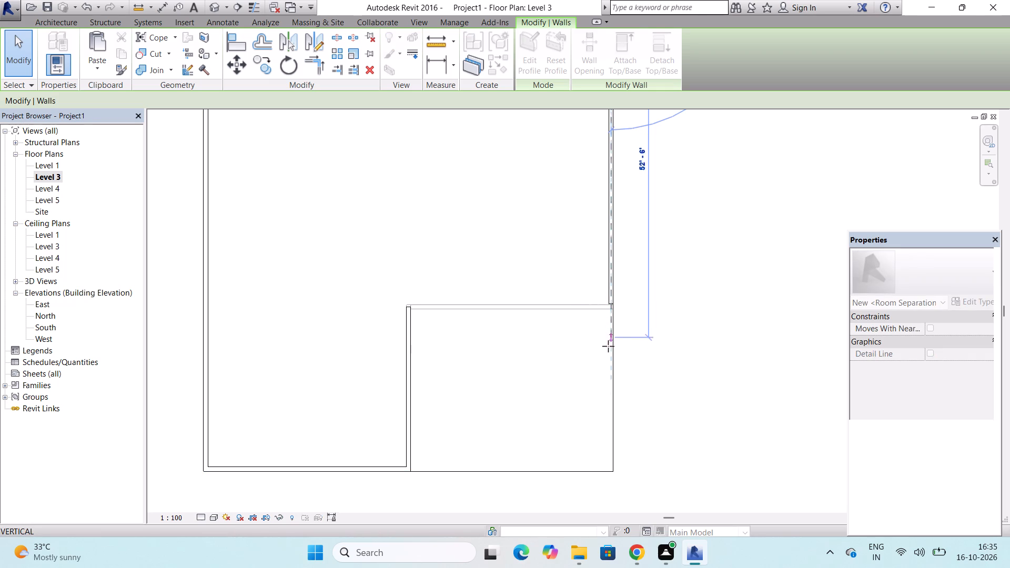
pyautogui.moveTo(608, 346); pyautogui.dragTo(608, 474)
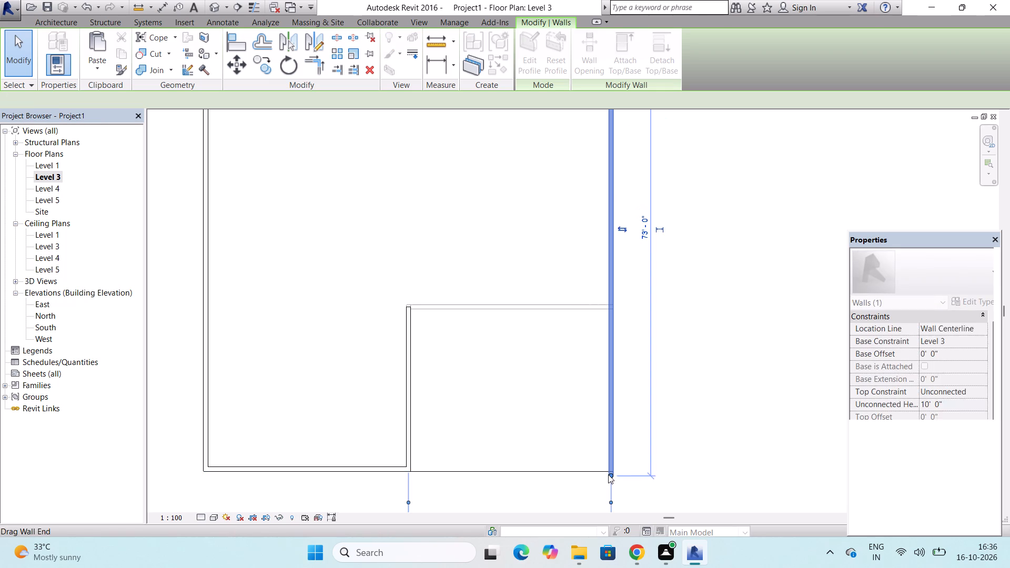
pyautogui.press('Escape')
# Pull the south end of the Level 3 east wall back to the floor's south edge.
pyautogui.scroll(6, 606, 476)
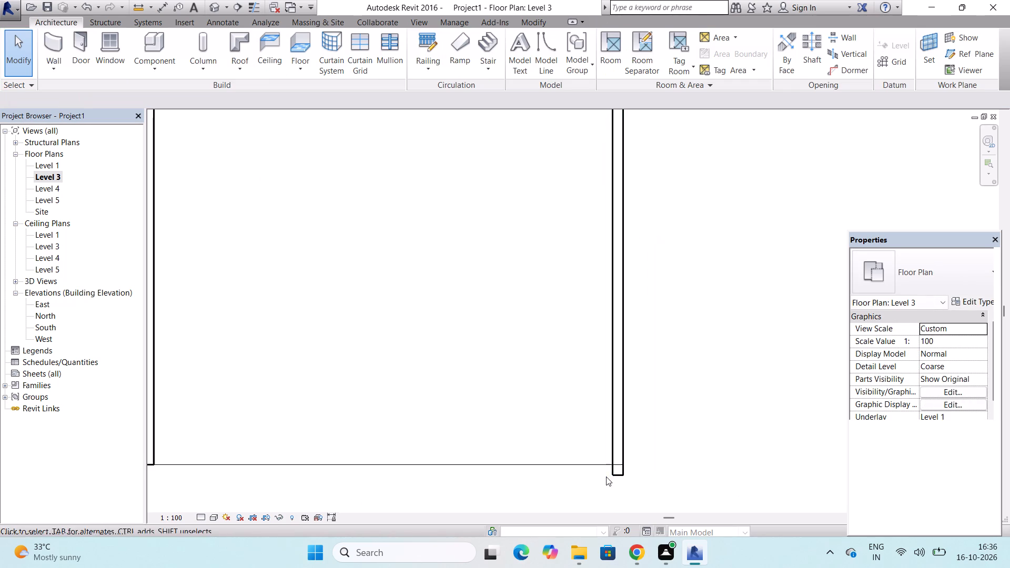
pyautogui.click(619, 473)
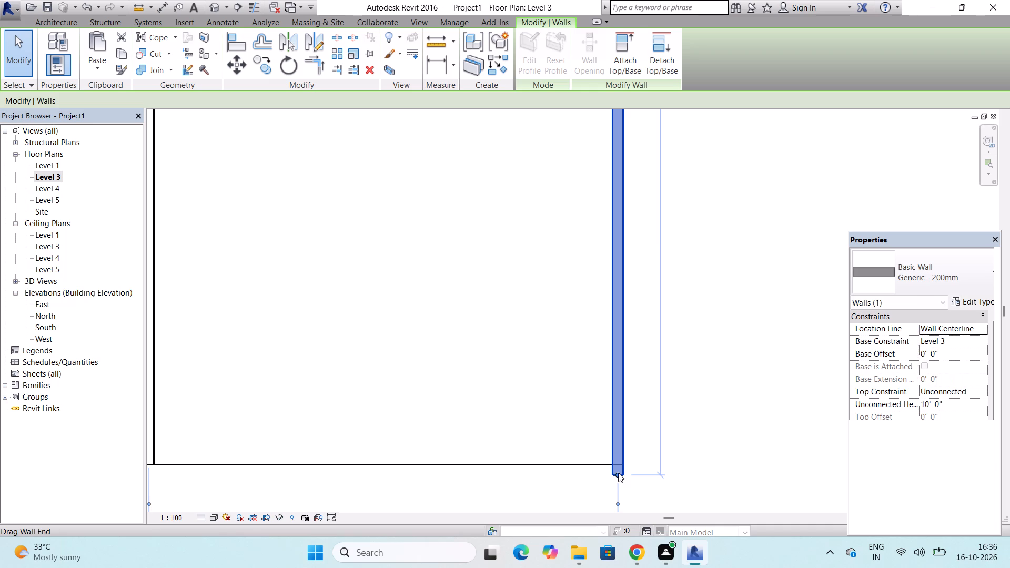
pyautogui.moveTo(618, 473); pyautogui.dragTo(617, 466)
pyautogui.press('Escape')
# Draw a 30' horizontal Generic - 200mm wall on Level 3 from the notch's inner corner west to the outer west wall.
pyautogui.scroll(-4, 628, 421)
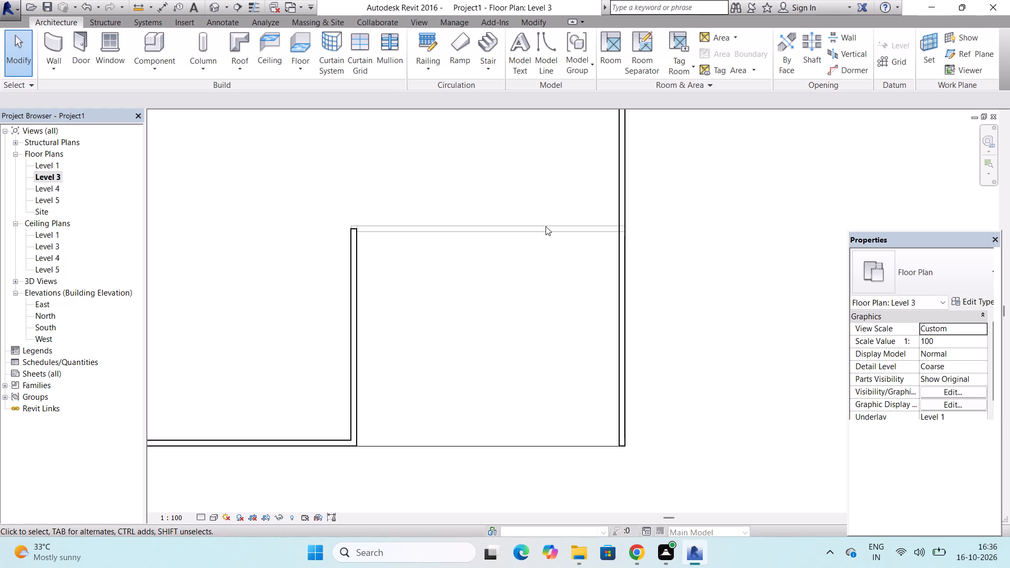
pyautogui.scroll(-3, 543, 236)
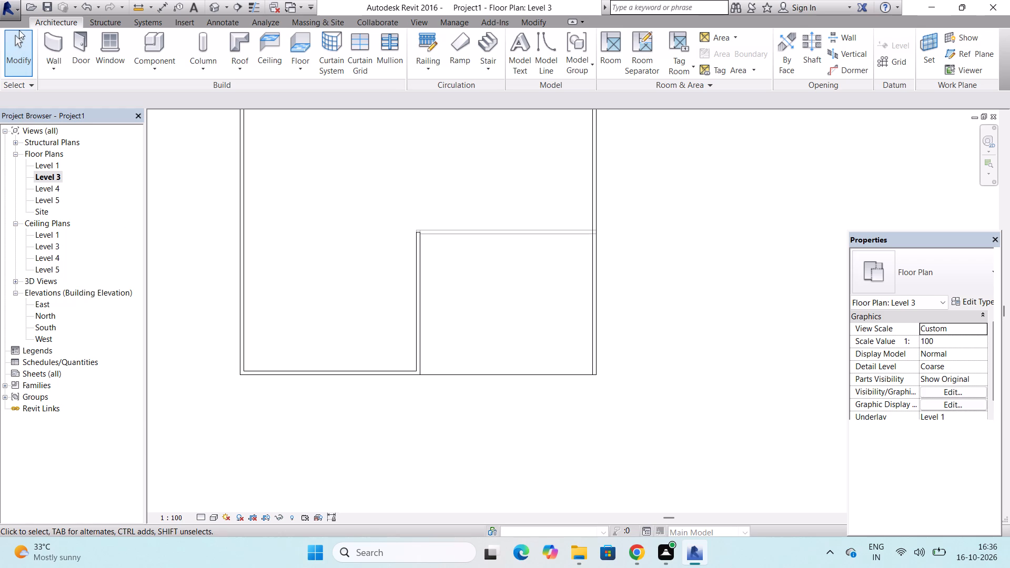
pyautogui.click(49, 42)
pyautogui.scroll(4, 405, 235)
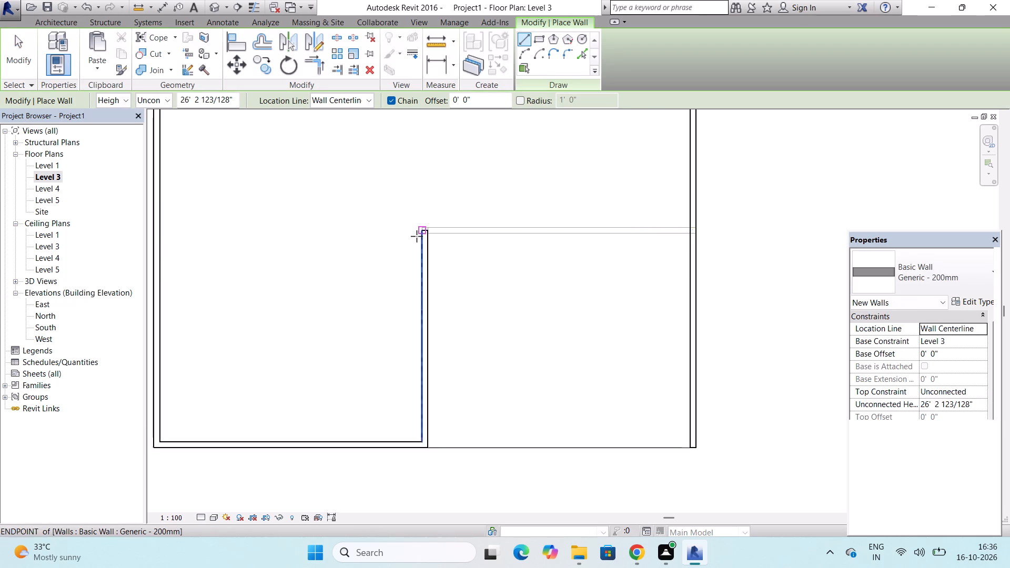
pyautogui.scroll(4, 417, 236)
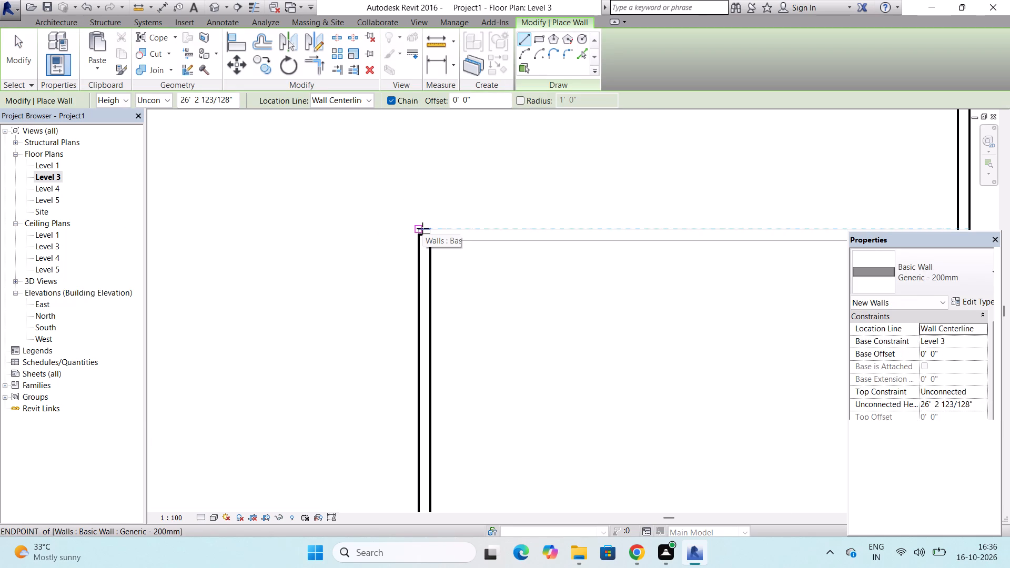
pyautogui.click(425, 229)
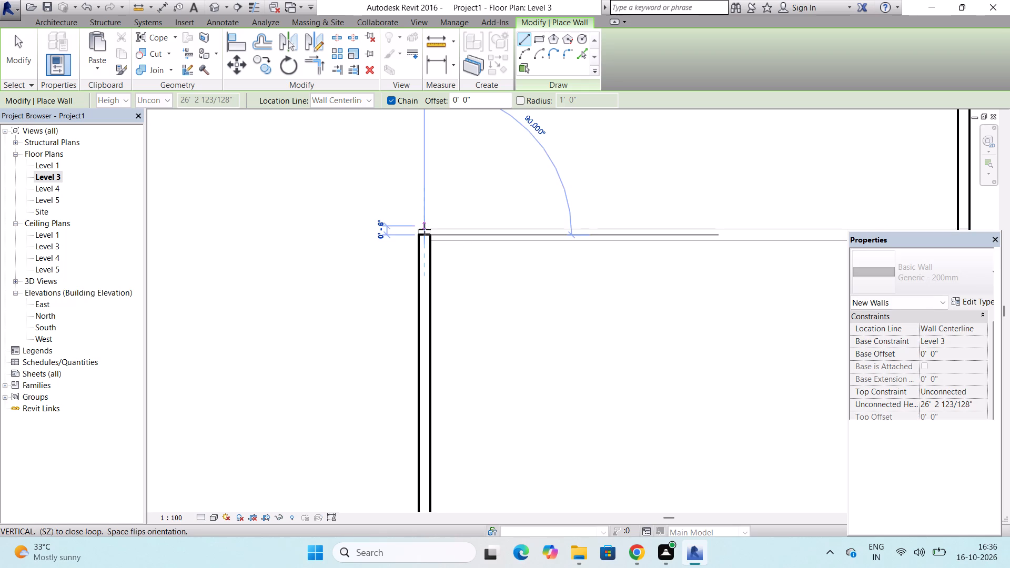
pyautogui.scroll(-2, 425, 229)
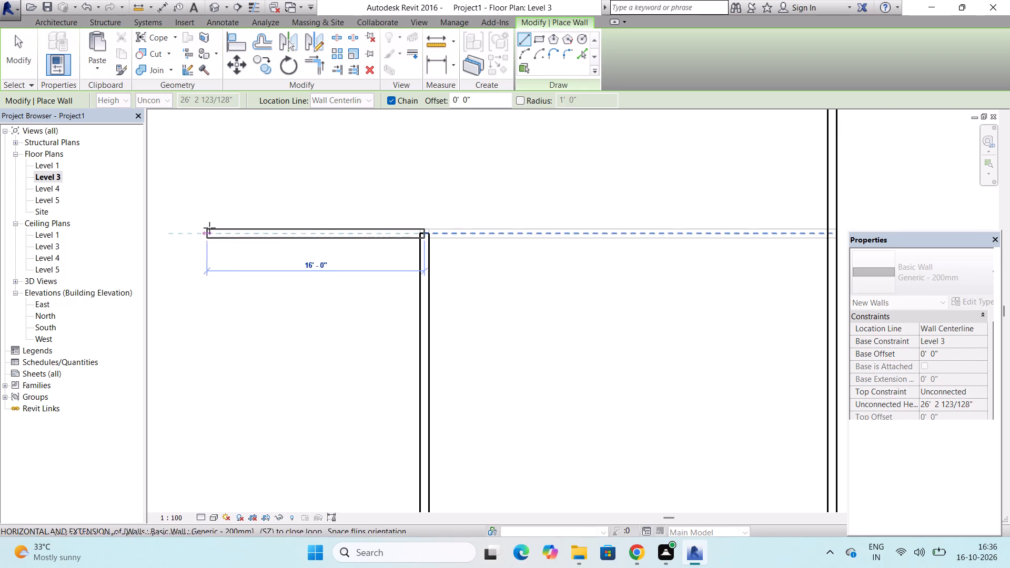
pyautogui.scroll(-2, 245, 228)
pyautogui.scroll(-4, 334, 224)
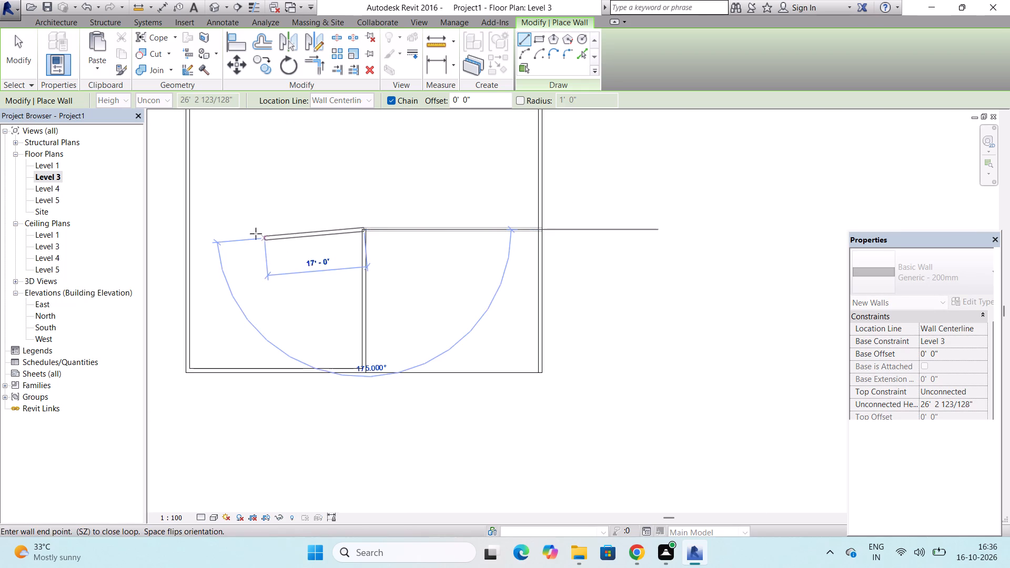
pyautogui.click(191, 225)
pyautogui.press('Escape')
pyautogui.press('Escape')
pyautogui.press('Escape')
pyautogui.press('Escape')
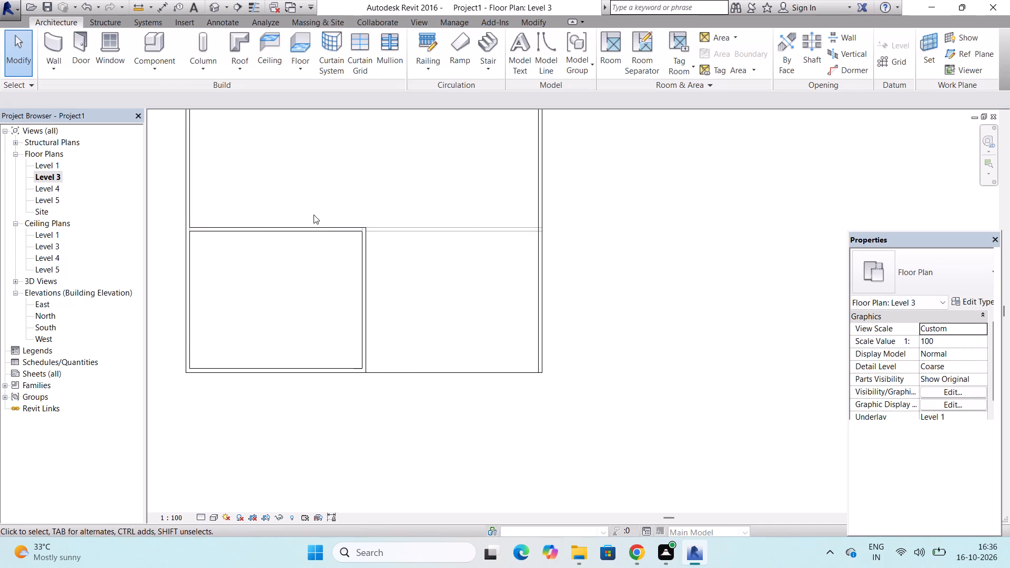
# Examine the building in 3D from the front and from above to check the new Level 3 wall's height.
pyautogui.scroll(-3, 318, 277)
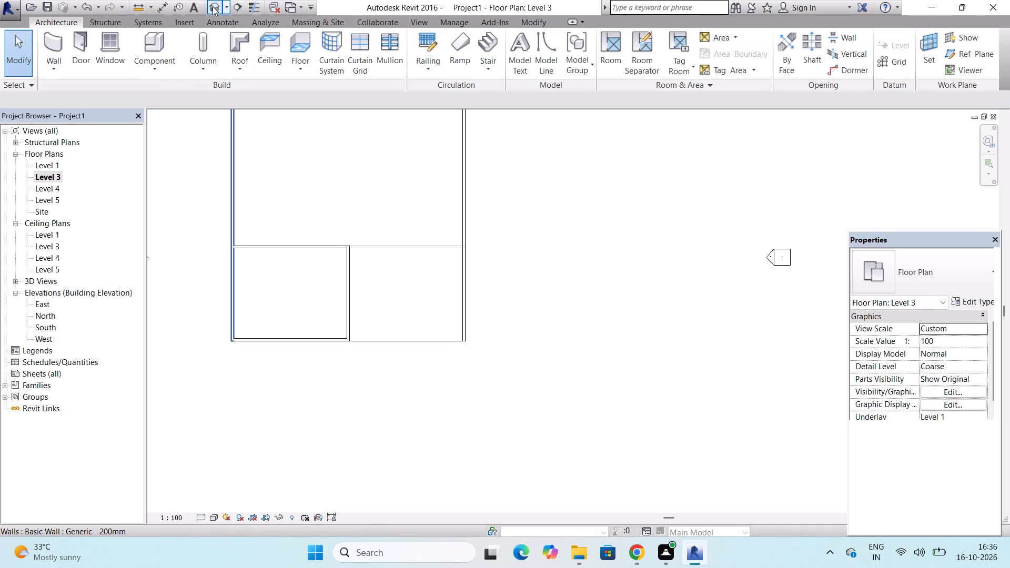
pyautogui.click(213, 6)
pyautogui.scroll(-4, 593, 272)
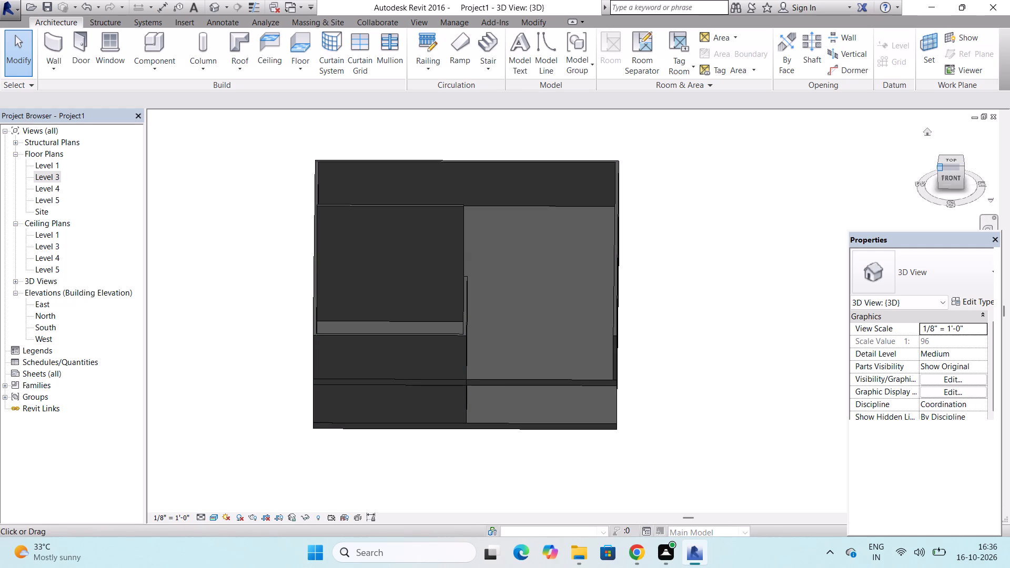
pyautogui.moveTo(938, 170); pyautogui.dragTo(943, 148)
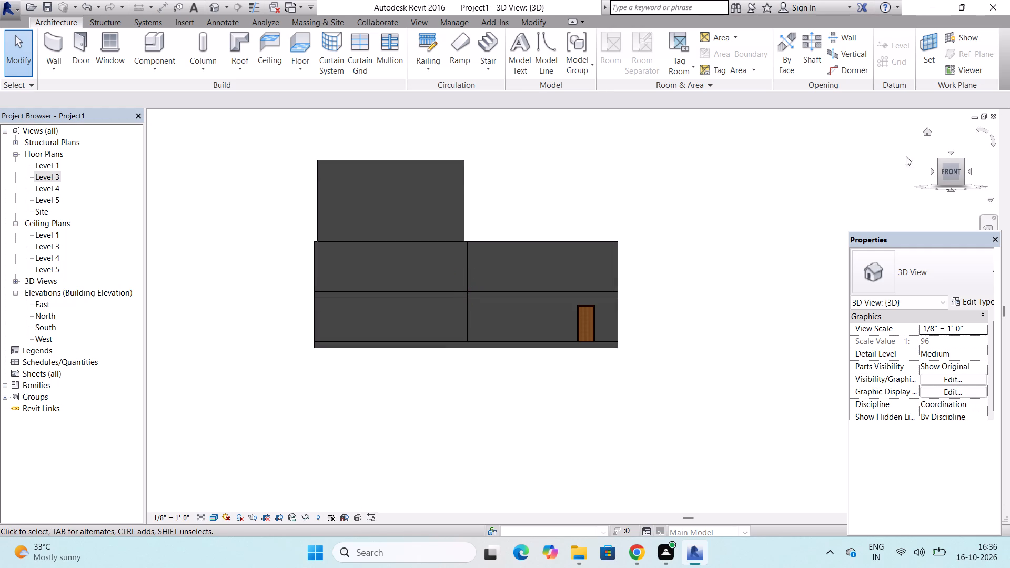
pyautogui.scroll(3, 424, 193)
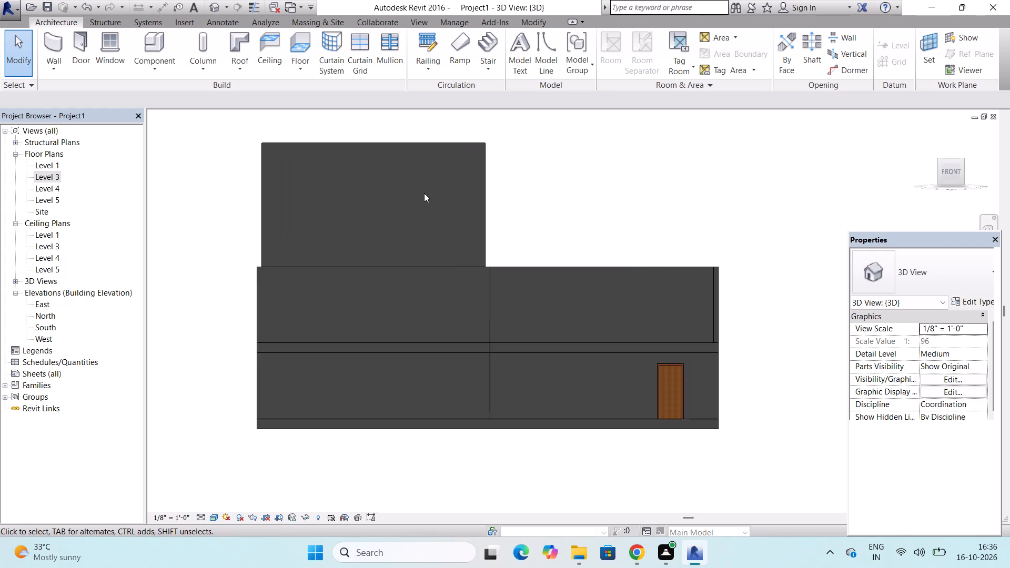
pyautogui.scroll(1, 424, 193)
pyautogui.scroll(-4, 424, 193)
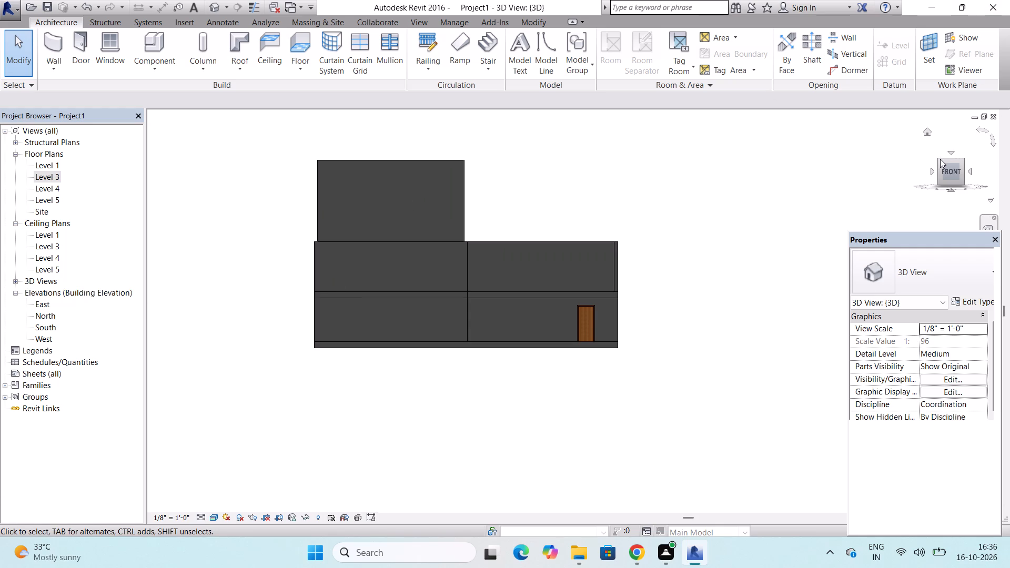
pyautogui.moveTo(940, 159); pyautogui.dragTo(931, 176)
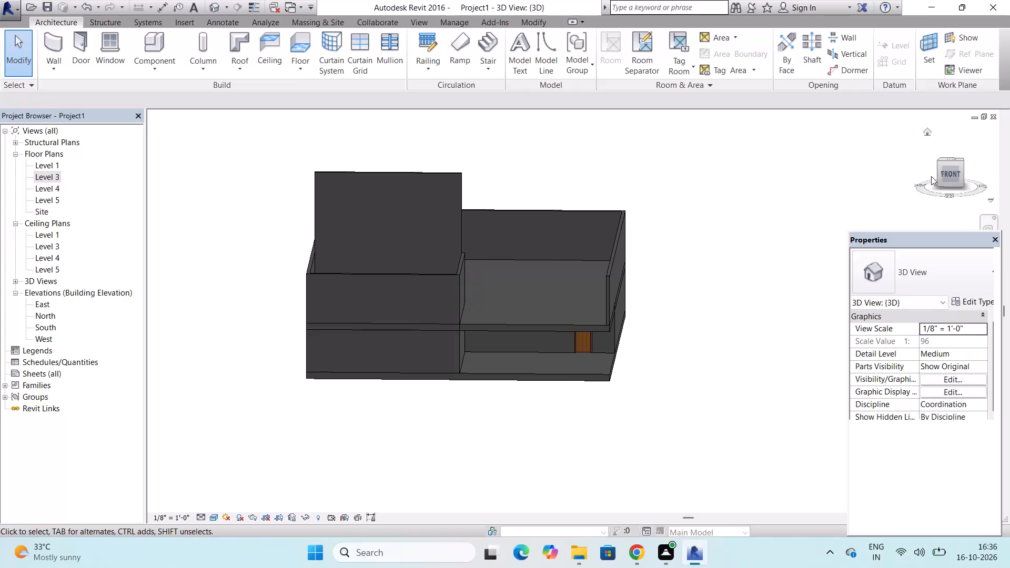
# In the South elevation, lower the top of the new Level 3 horizontal wall to the Level 4 line.
pyautogui.click(48, 326)
pyautogui.click(48, 326)
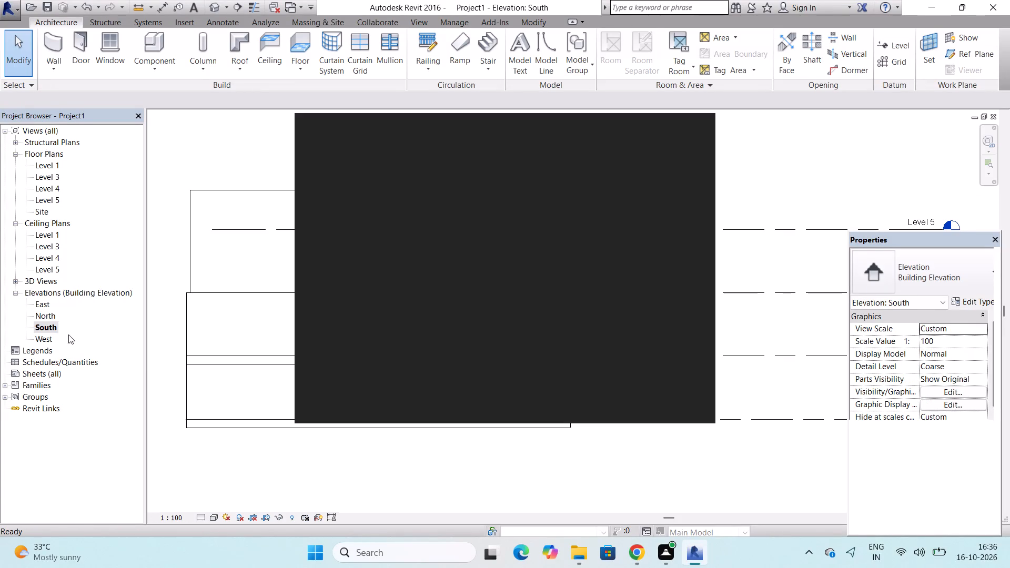
pyautogui.click(687, 129)
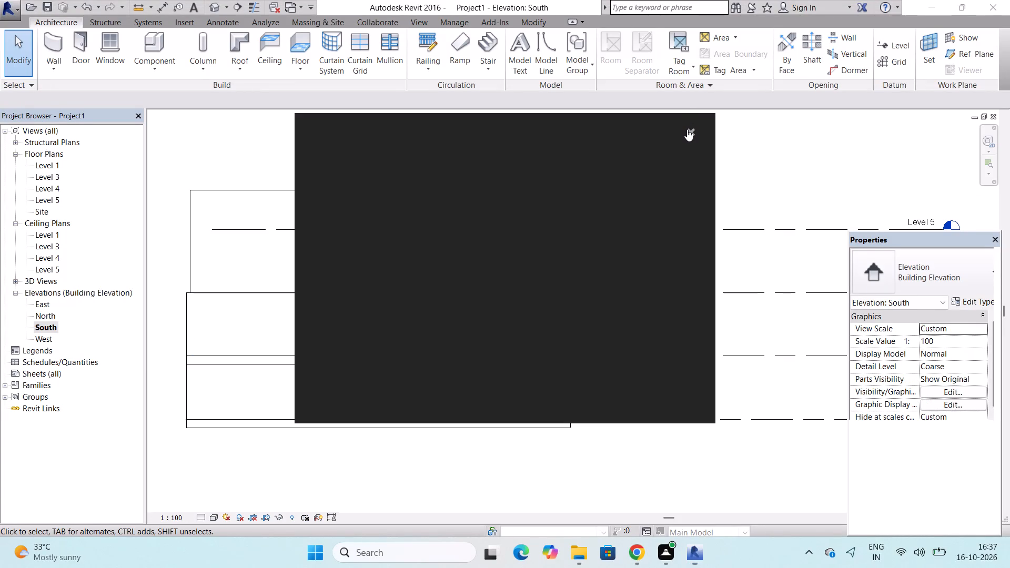
pyautogui.click(689, 130)
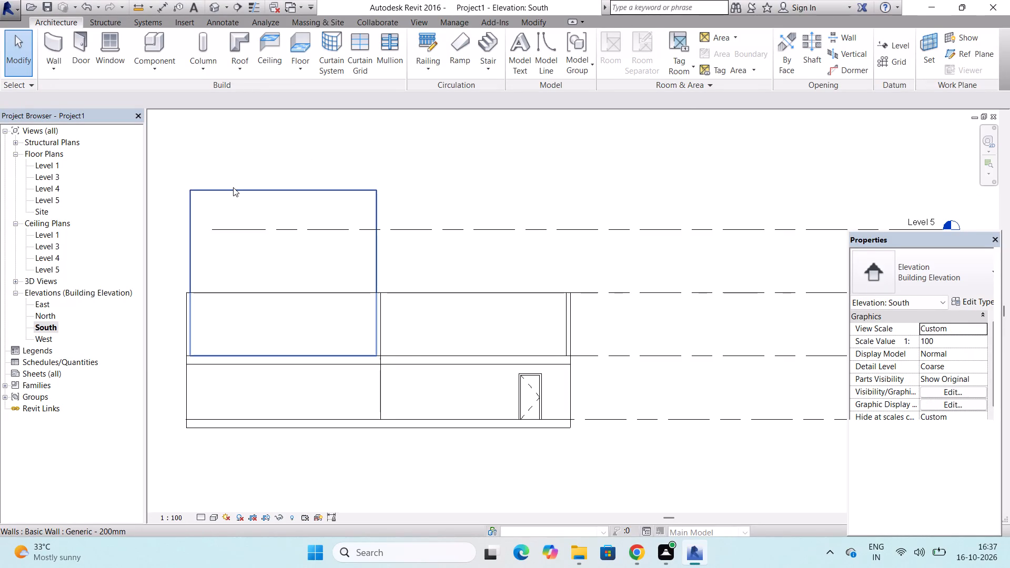
pyautogui.click(234, 187)
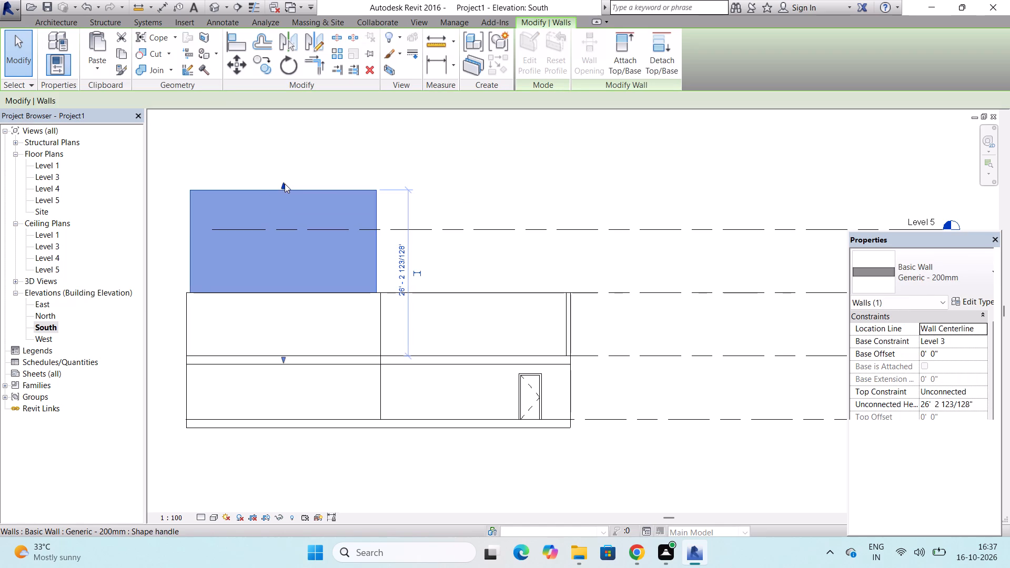
pyautogui.moveTo(285, 184); pyautogui.dragTo(266, 289)
pyautogui.press('Escape')
pyautogui.press('Escape')
pyautogui.press('Escape')
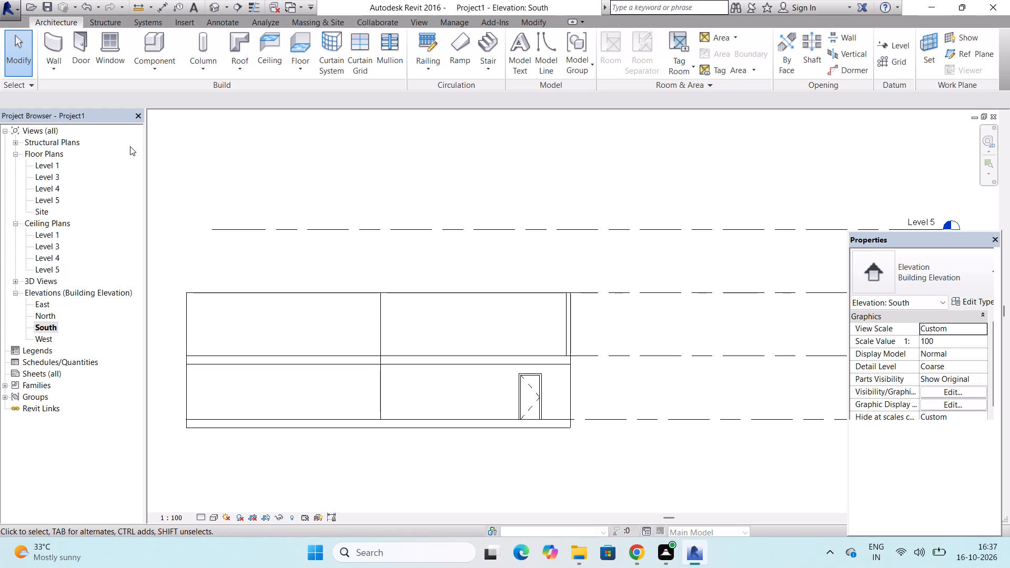
# On Level 3, sketch a rectangular Compound Ceiling 600 x 1200mm grid over the southwest room, out to its walls' outer faces.
pyautogui.doubleClick(53, 179)
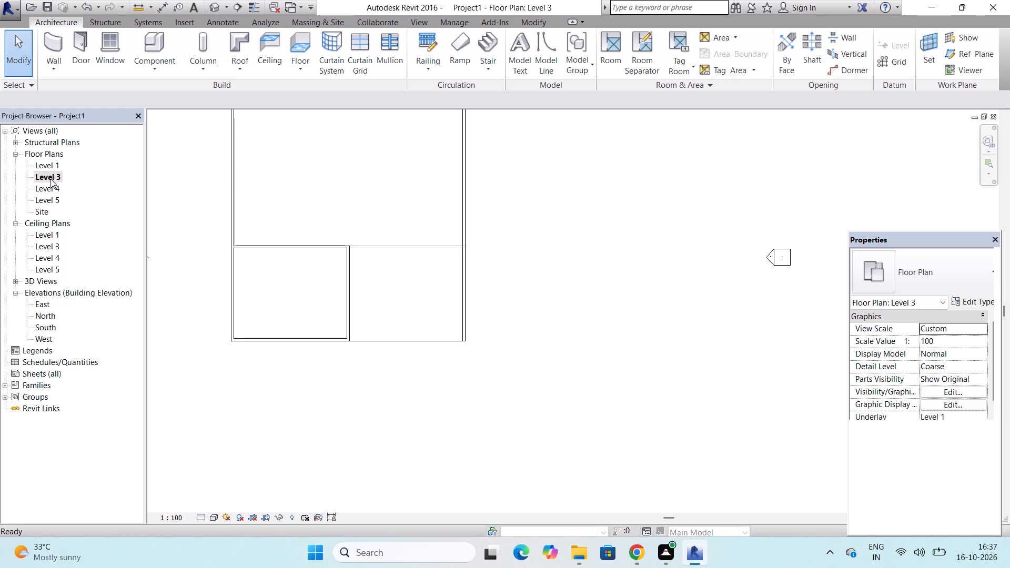
pyautogui.click(266, 41)
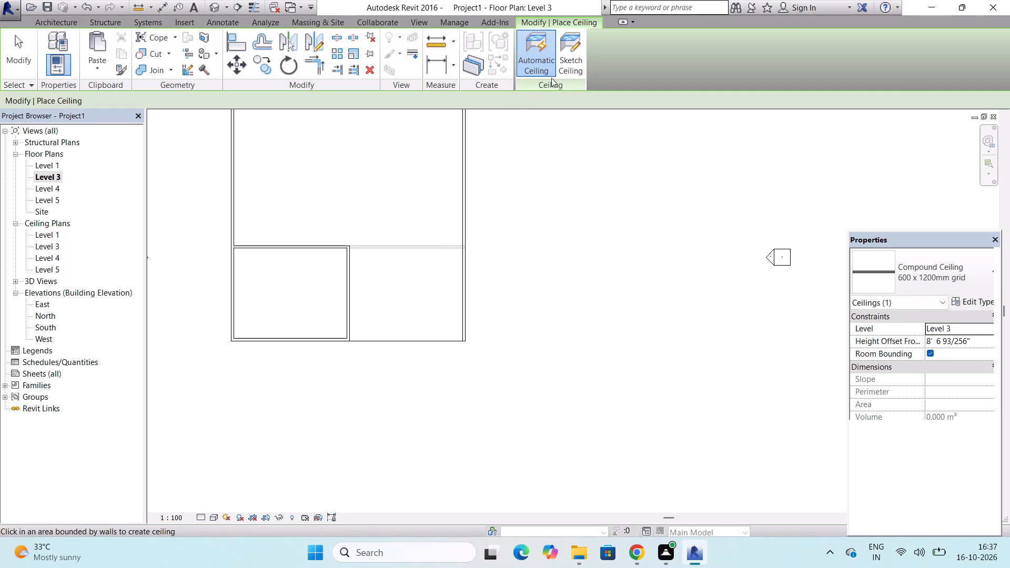
pyautogui.click(568, 62)
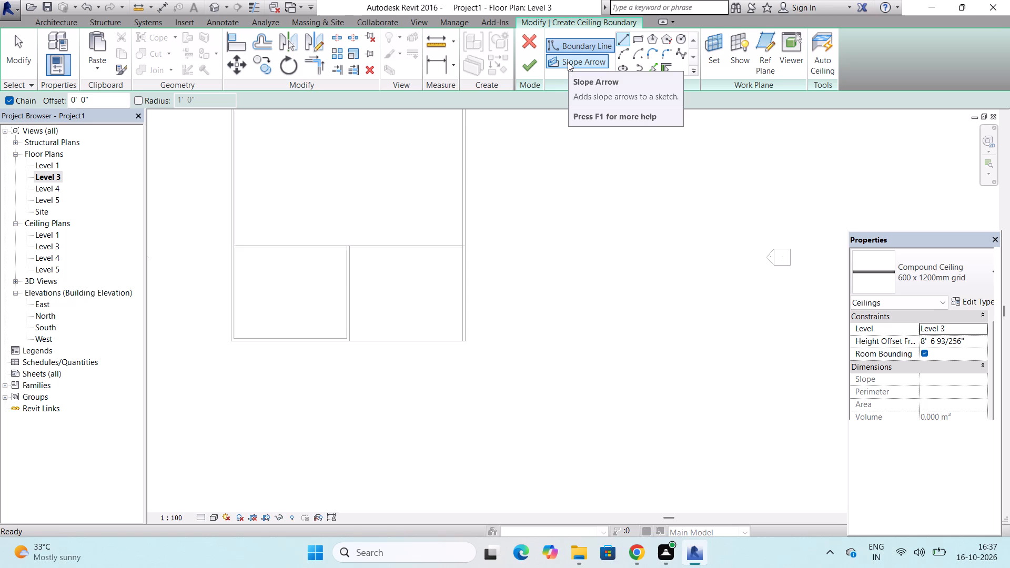
pyautogui.click(634, 42)
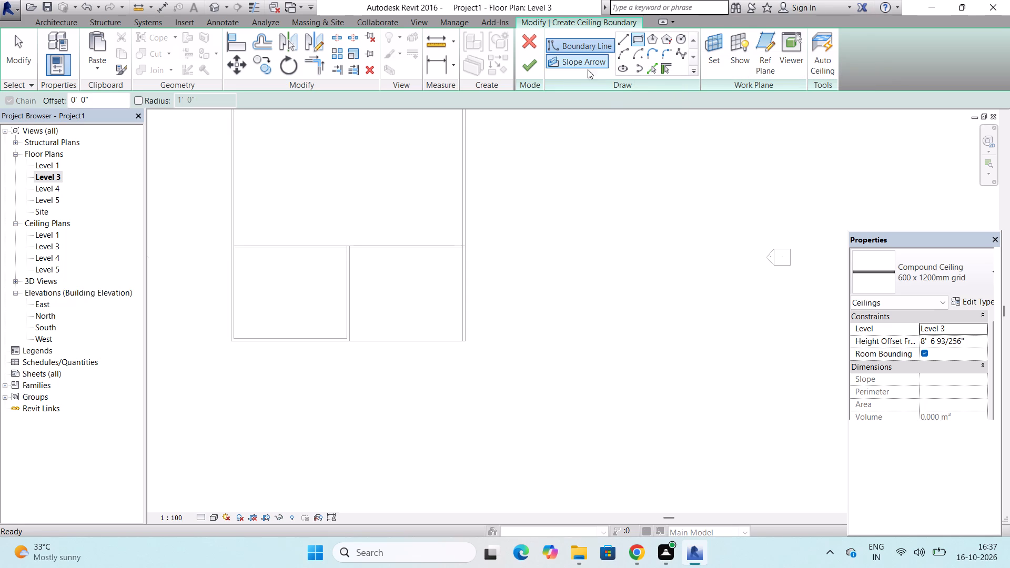
pyautogui.scroll(8, 236, 241)
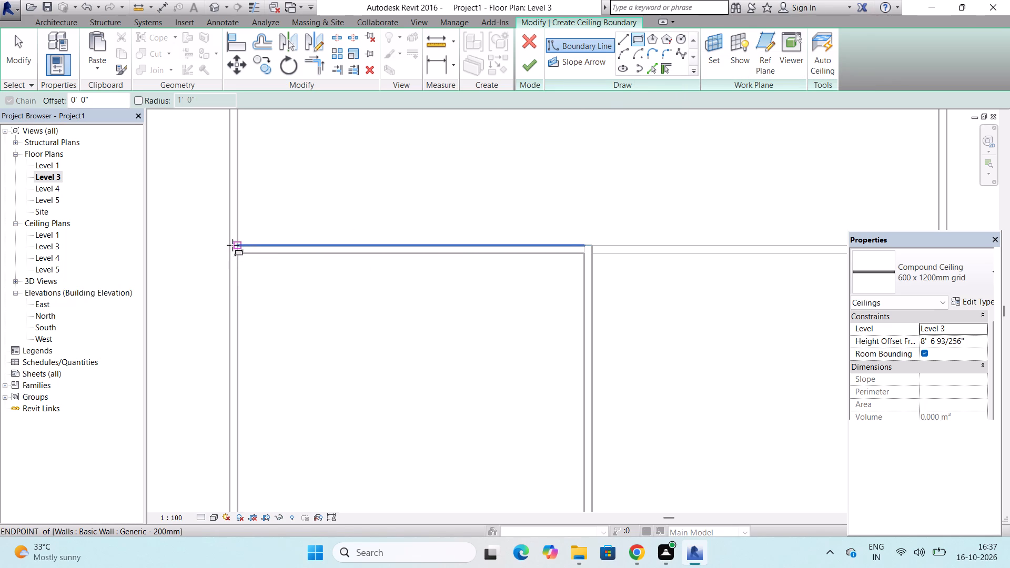
pyautogui.click(229, 244)
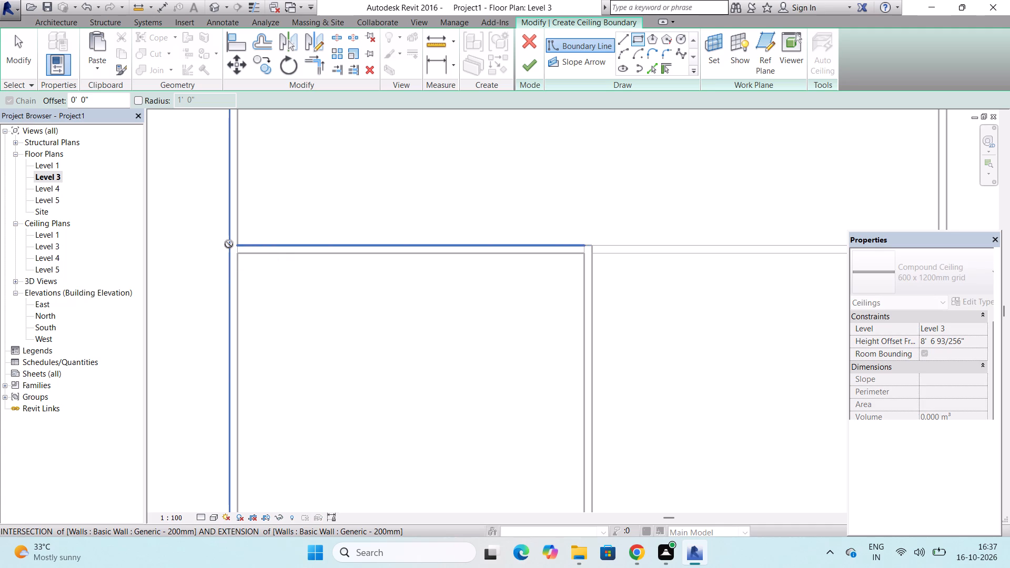
pyautogui.scroll(-4, 229, 244)
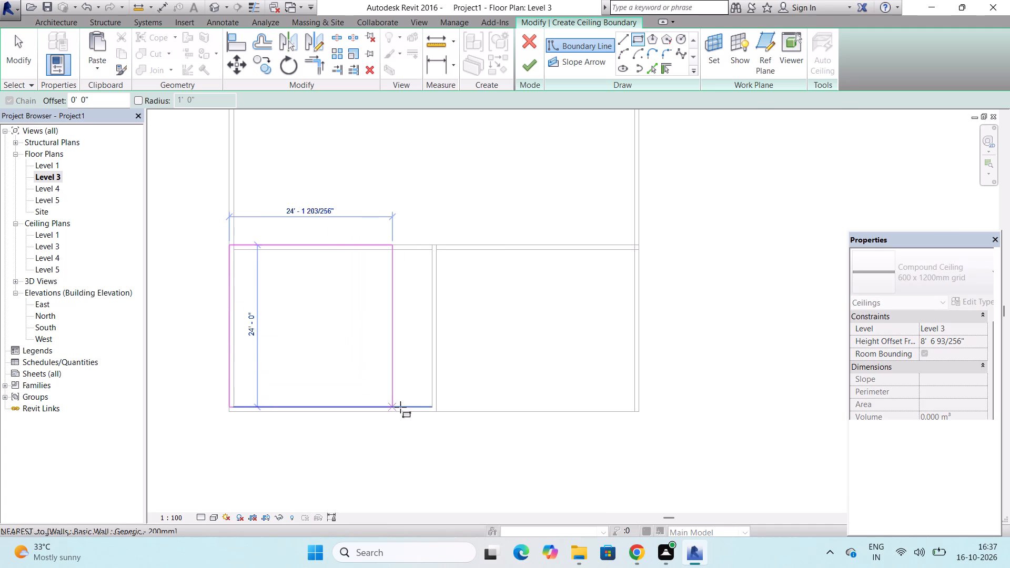
pyautogui.click(436, 412)
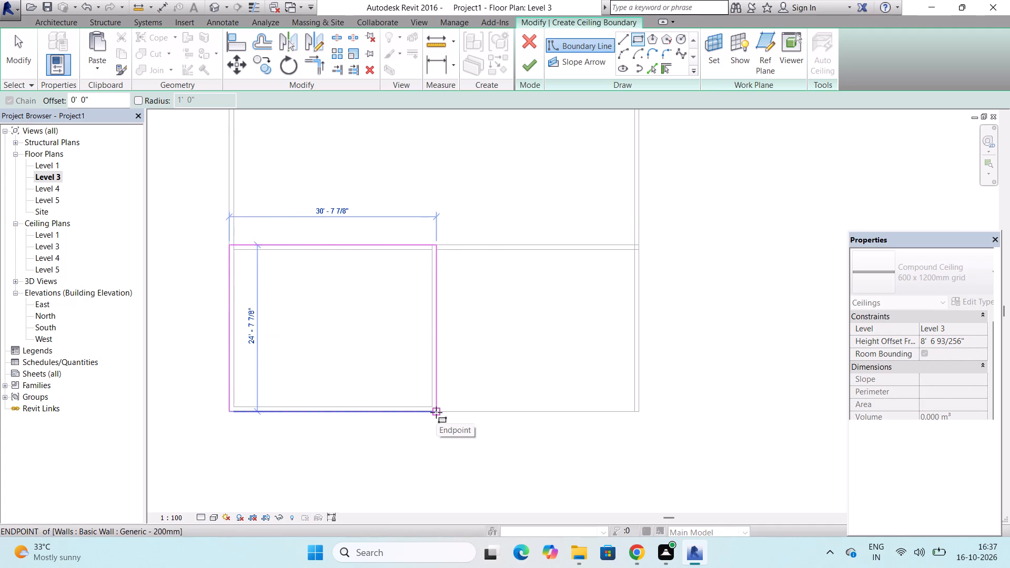
pyautogui.click(530, 65)
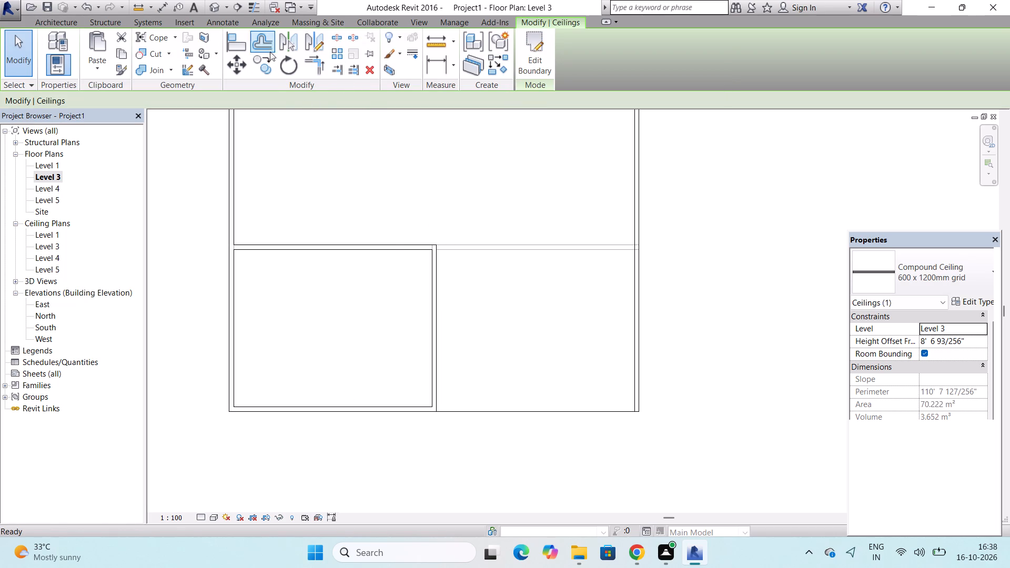
# Dismiss the Autodesk genuine software notification card.
pyautogui.click(688, 200)
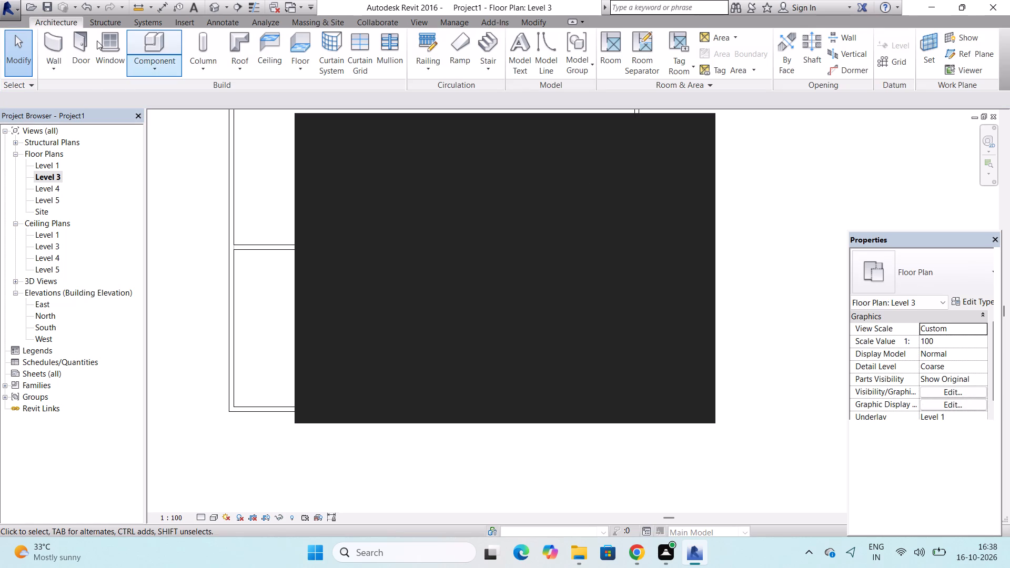
pyautogui.click(689, 129)
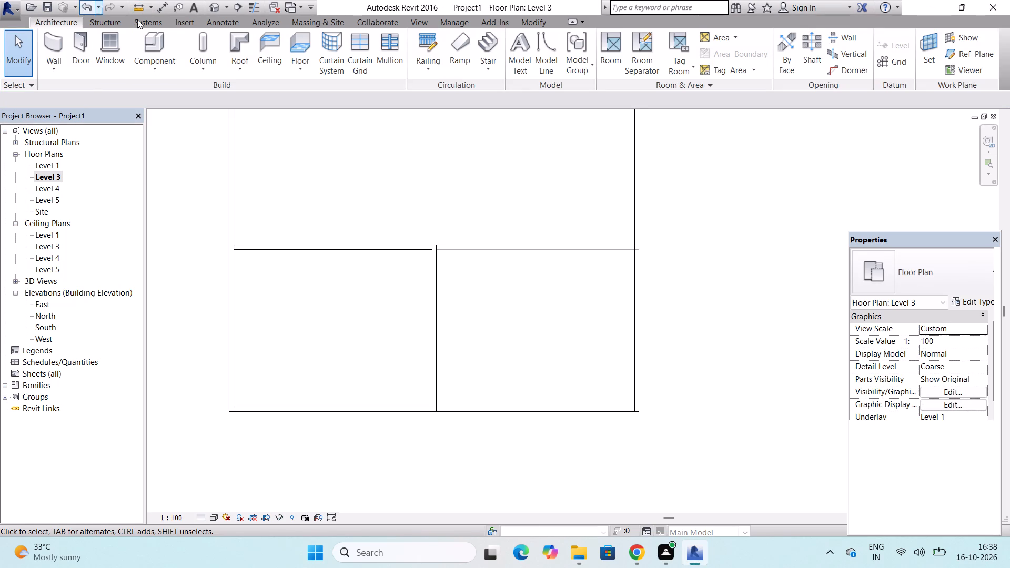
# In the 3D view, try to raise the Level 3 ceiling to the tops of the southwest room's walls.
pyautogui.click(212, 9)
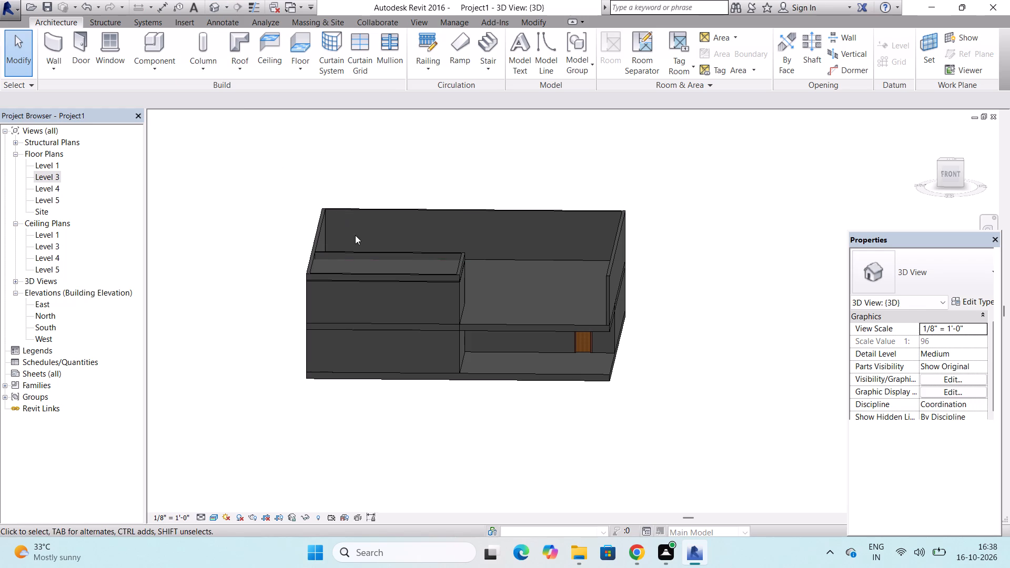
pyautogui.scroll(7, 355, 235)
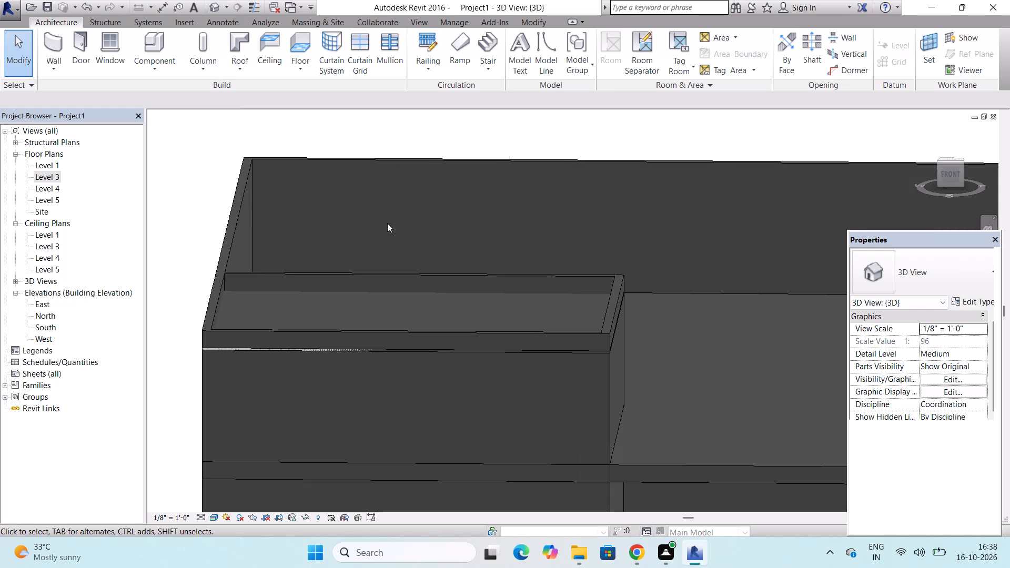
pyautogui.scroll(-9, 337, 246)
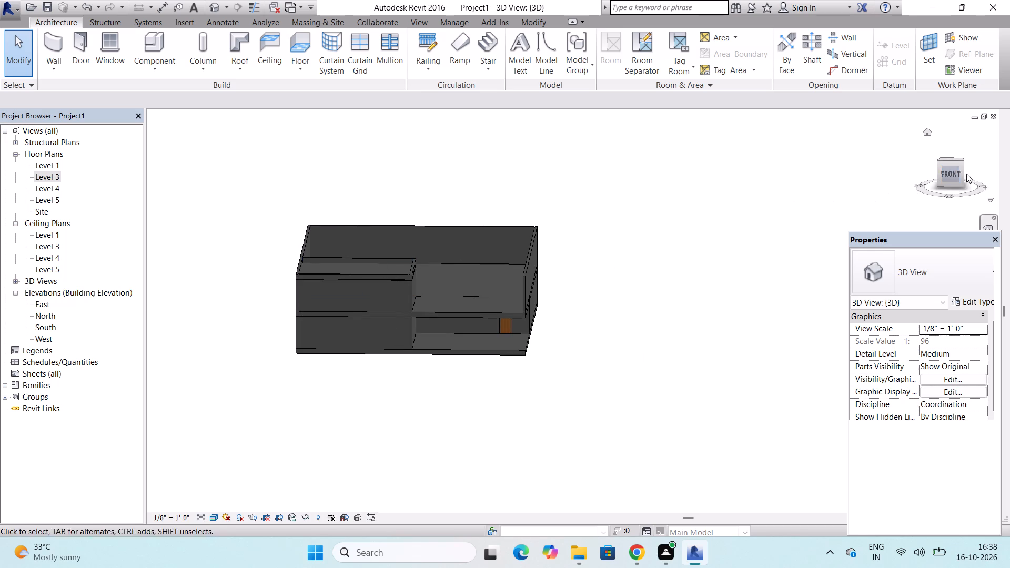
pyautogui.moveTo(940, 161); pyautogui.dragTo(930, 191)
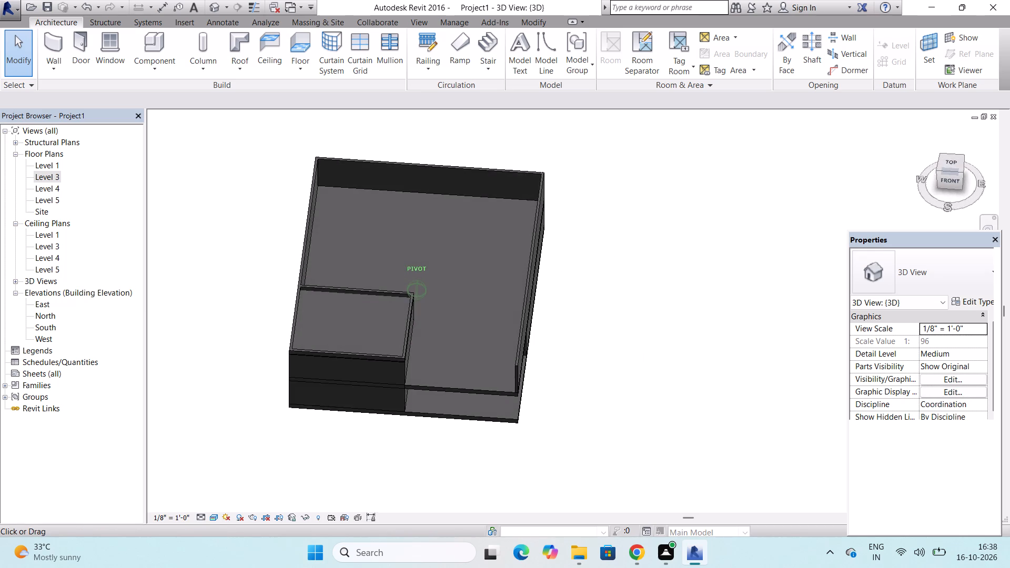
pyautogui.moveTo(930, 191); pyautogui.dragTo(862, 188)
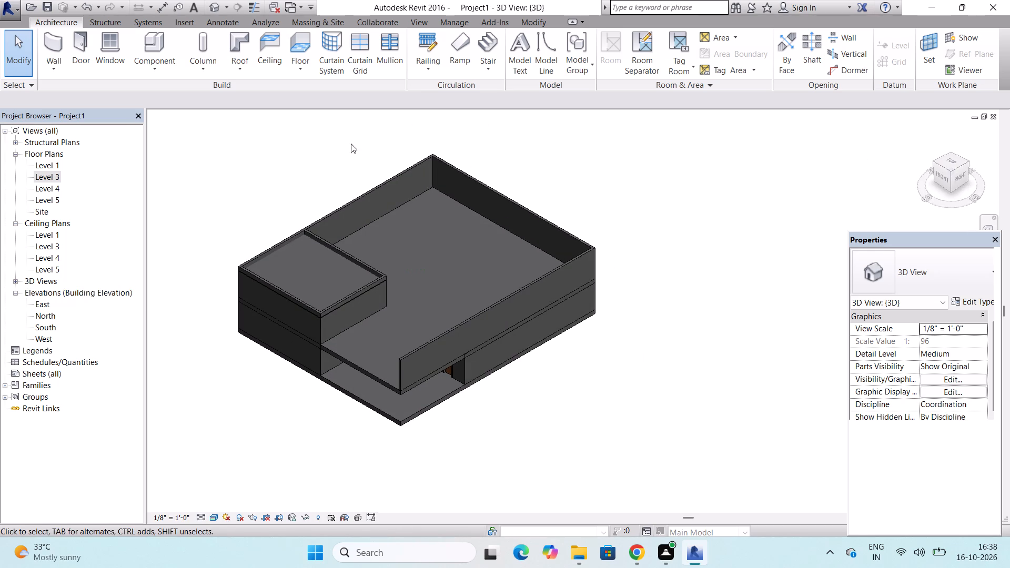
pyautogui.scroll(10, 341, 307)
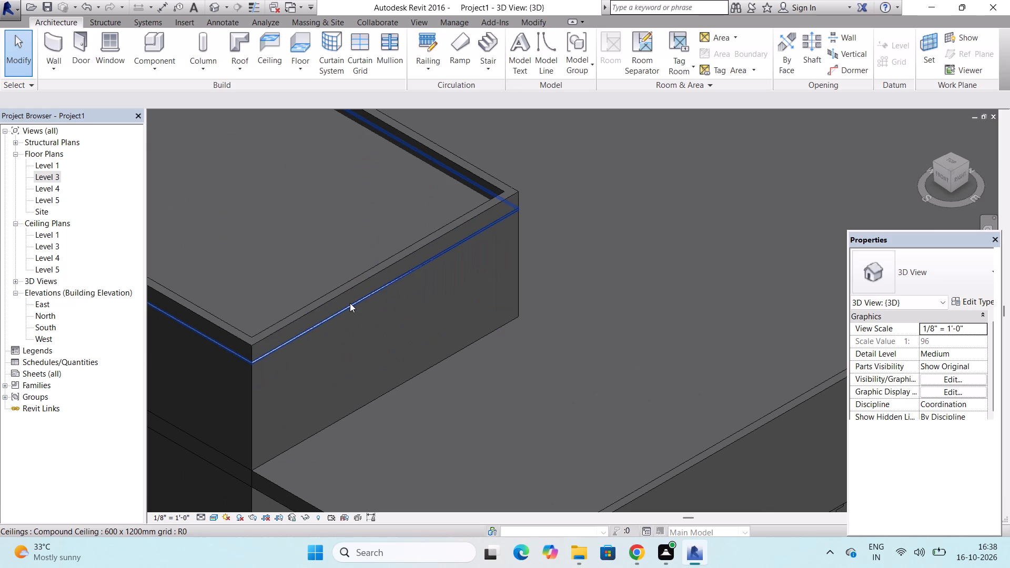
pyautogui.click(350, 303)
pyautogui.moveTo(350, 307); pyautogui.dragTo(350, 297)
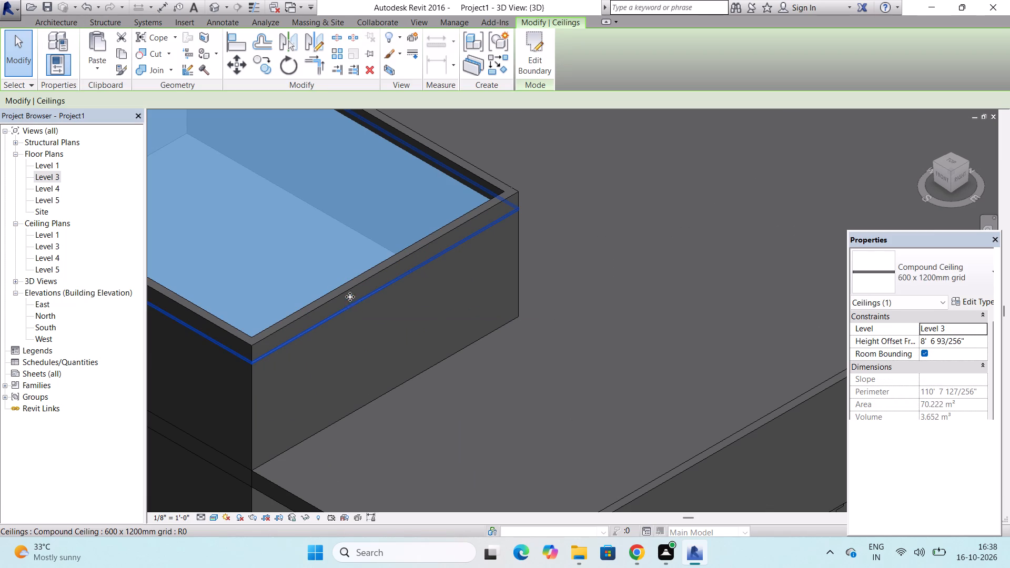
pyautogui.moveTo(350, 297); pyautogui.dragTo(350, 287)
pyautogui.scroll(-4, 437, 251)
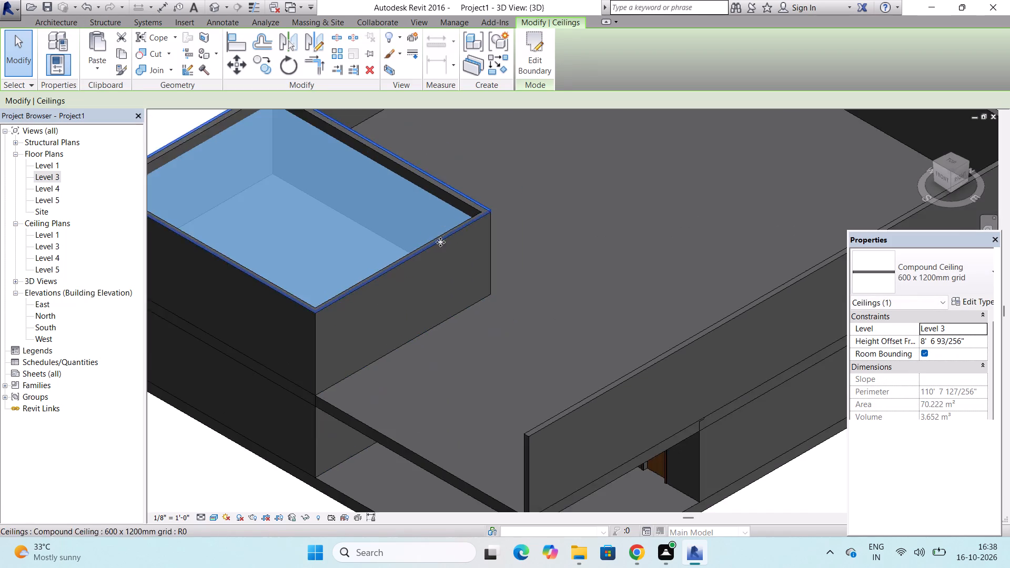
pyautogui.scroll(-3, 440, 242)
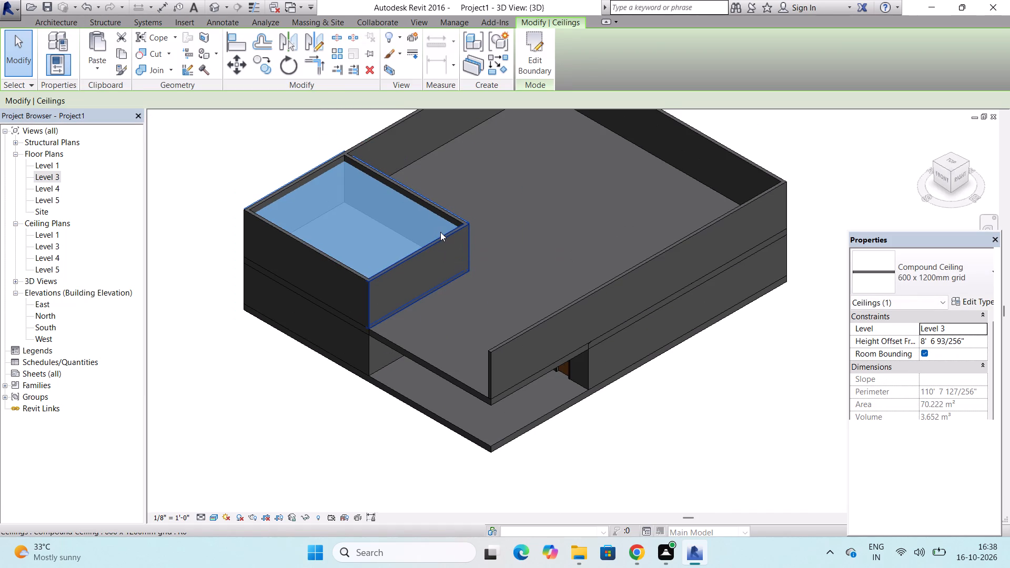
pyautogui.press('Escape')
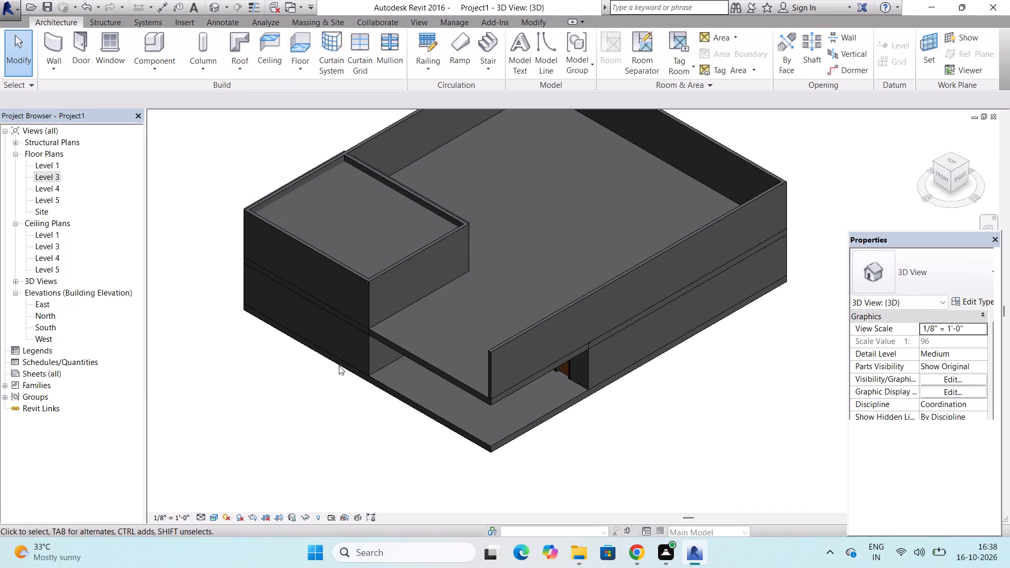
# Examine the ceiling's position relative to the southwest room's walls in 3D, ending with the front view.
pyautogui.scroll(5, 377, 266)
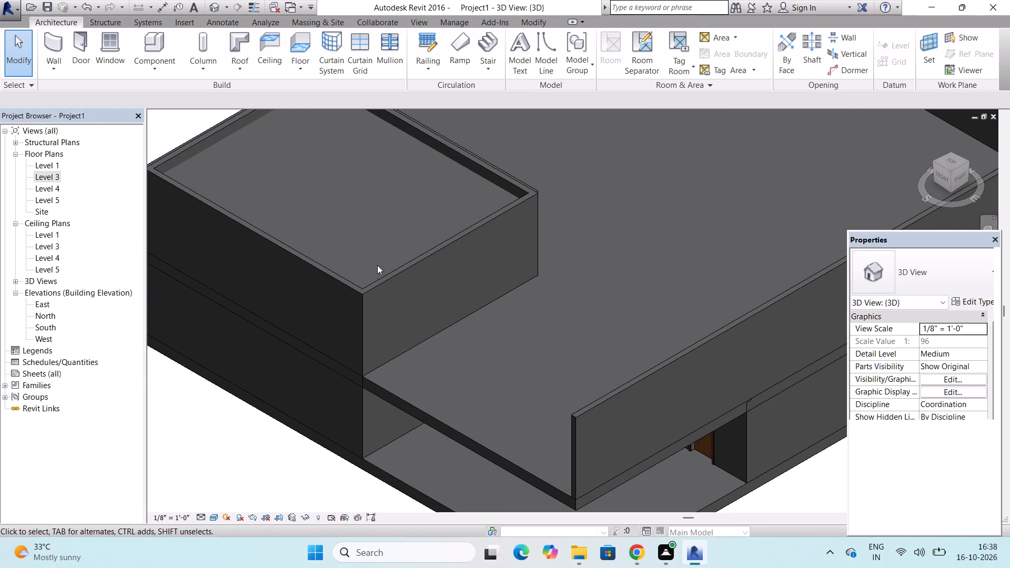
pyautogui.scroll(-5, 377, 265)
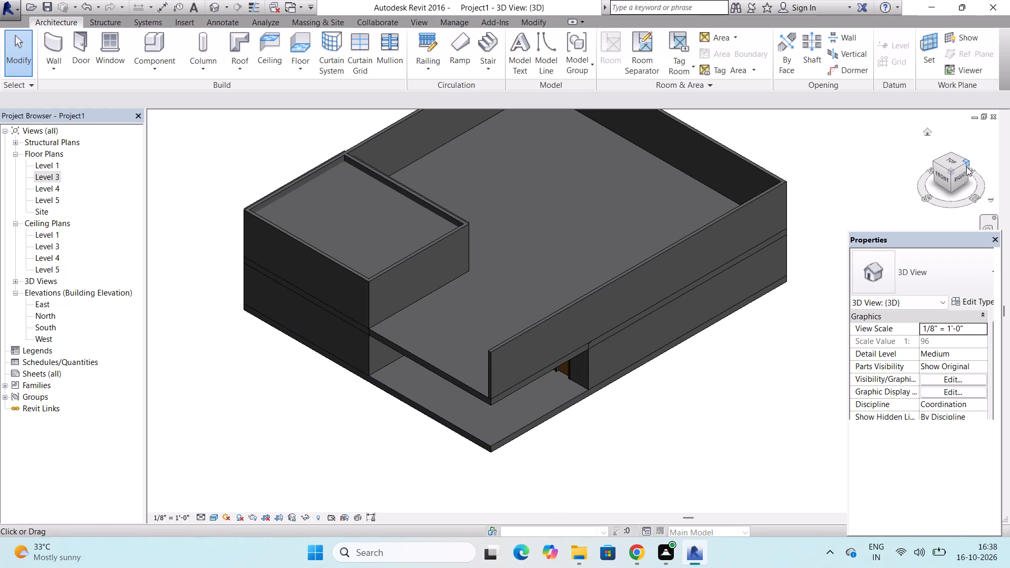
pyautogui.moveTo(951, 171); pyautogui.dragTo(193, 160)
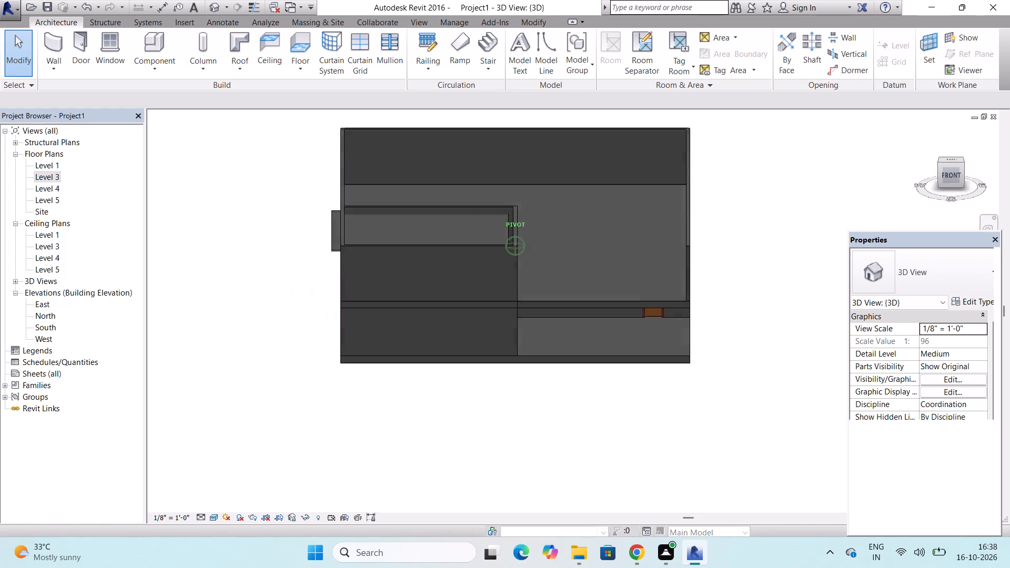
pyautogui.moveTo(193, 160); pyautogui.dragTo(225, 155)
pyautogui.click(952, 171)
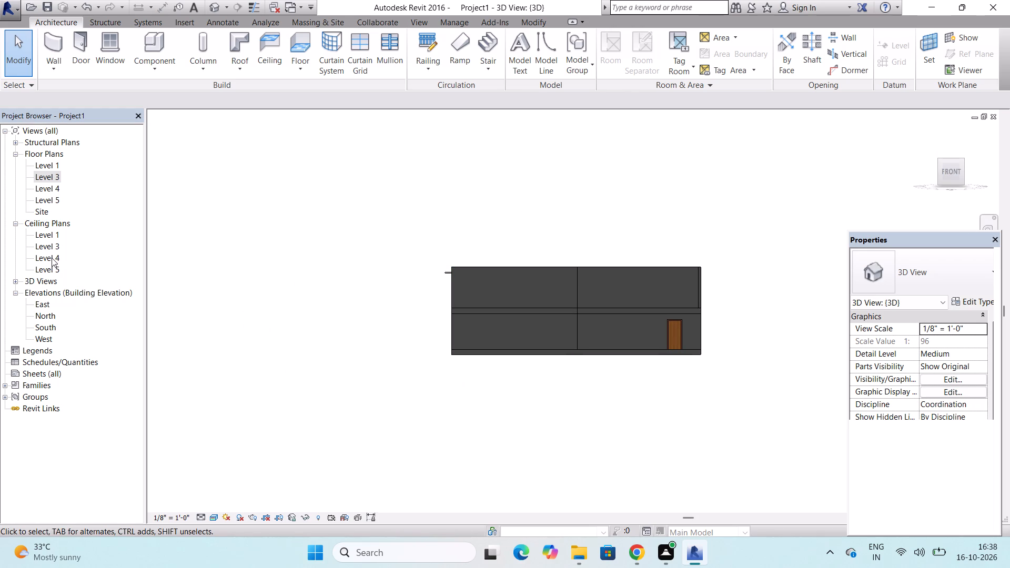
# In the North elevation, move the ceiling up to the Level 4 line, 10' above Level 3, and back toward the building's west corner.
pyautogui.click(48, 313)
pyautogui.click(48, 313)
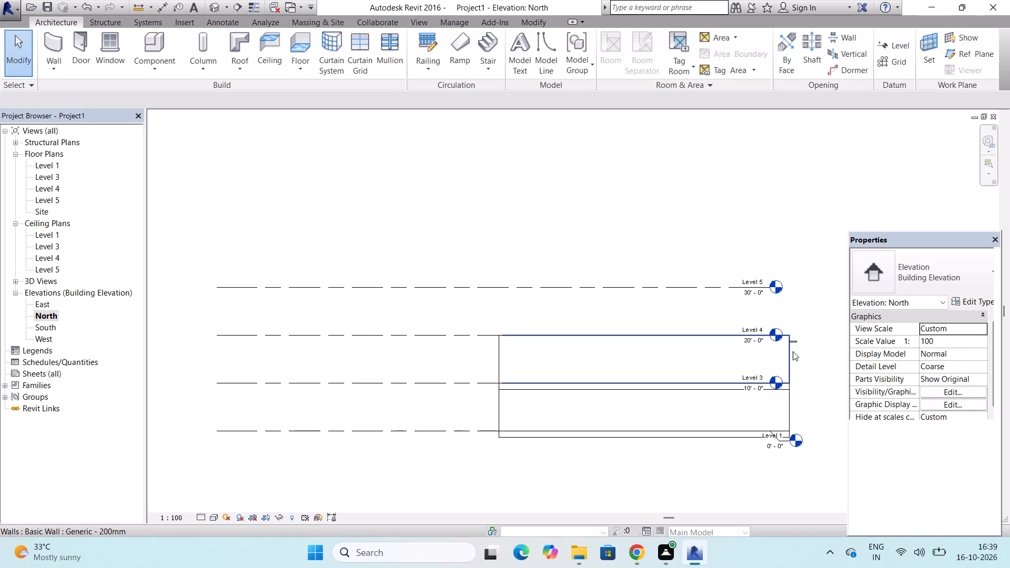
pyautogui.scroll(7, 802, 344)
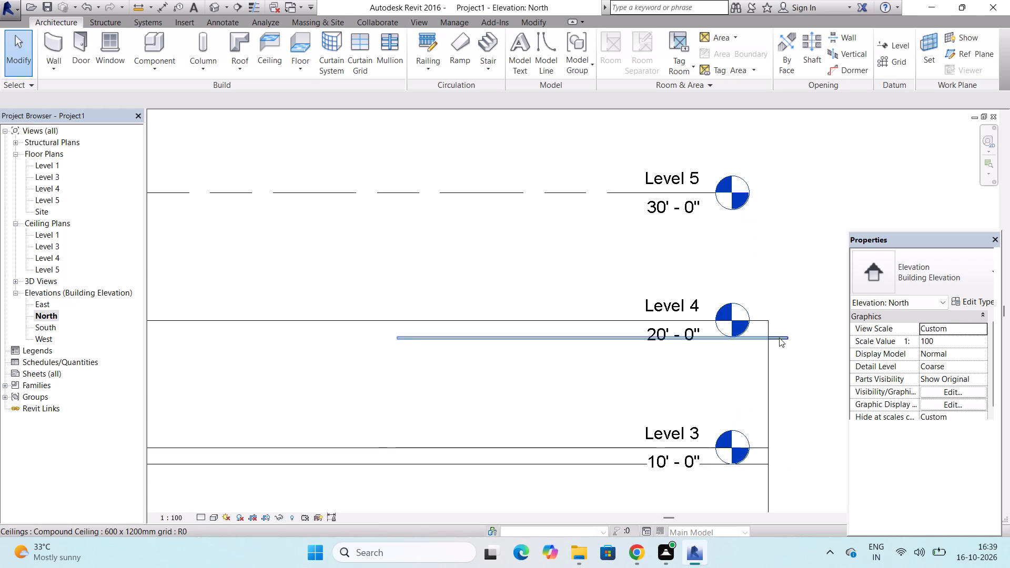
pyautogui.click(779, 338)
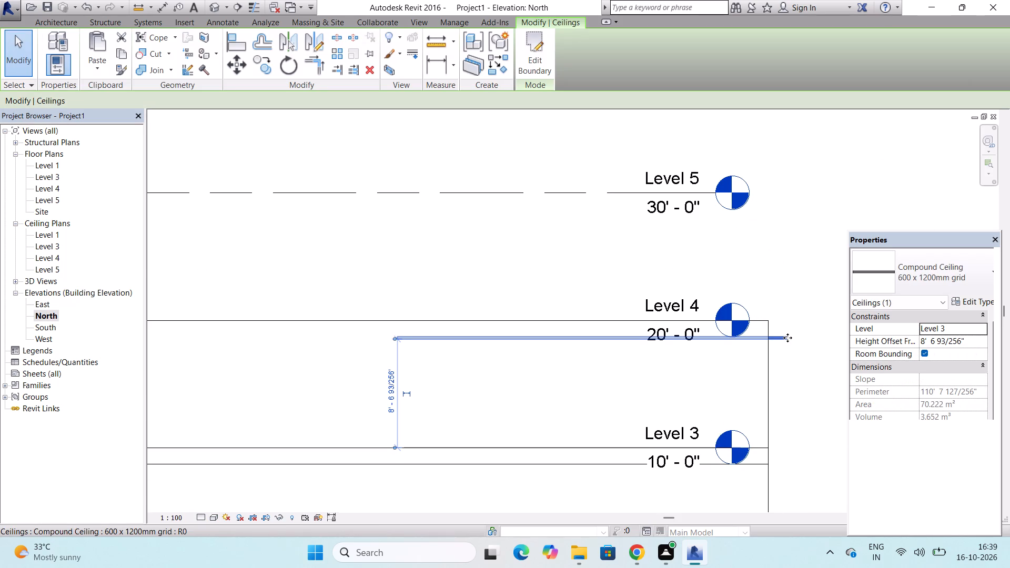
pyautogui.moveTo(787, 338); pyautogui.dragTo(765, 318)
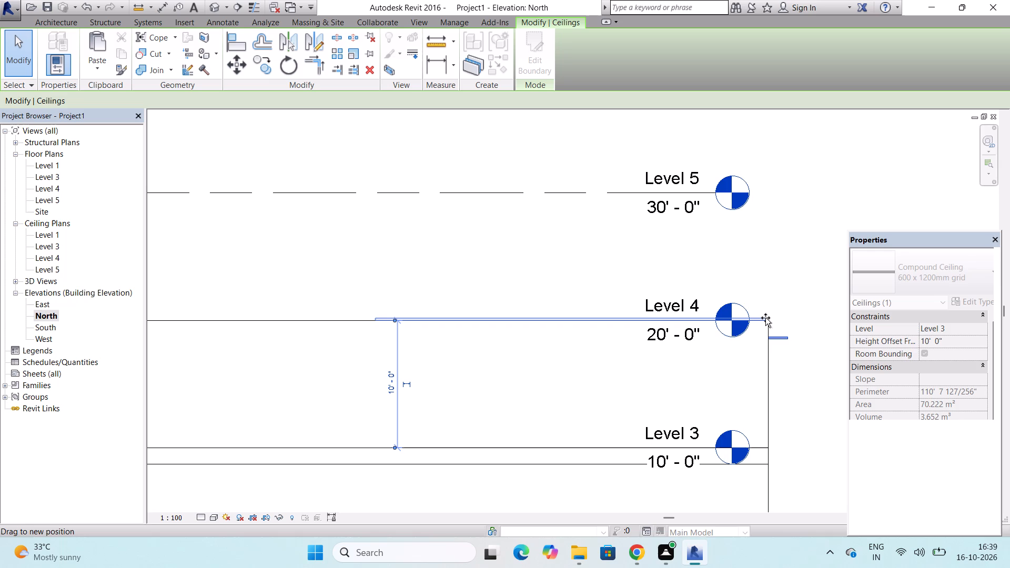
pyautogui.moveTo(765, 318); pyautogui.dragTo(762, 319)
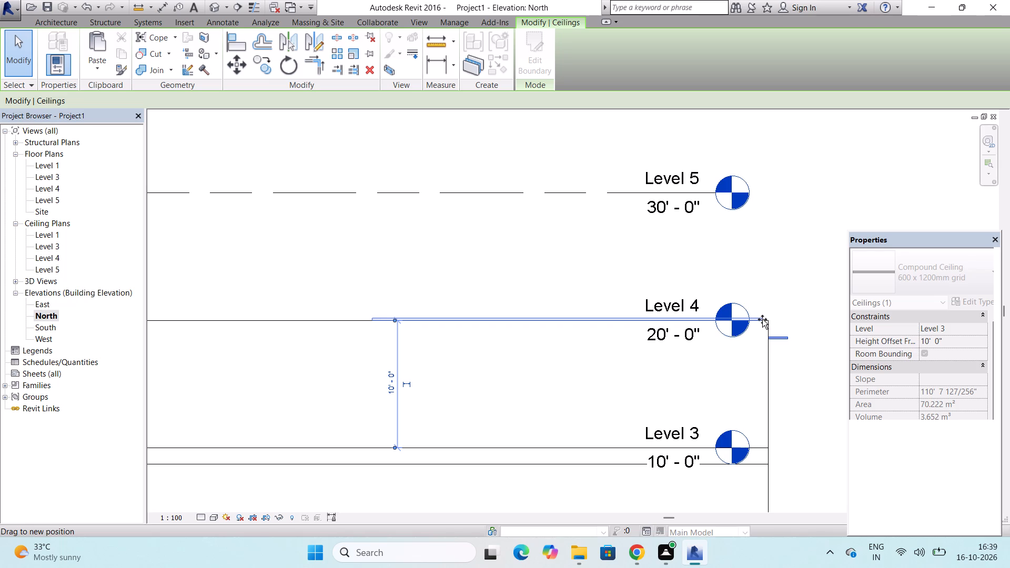
pyautogui.moveTo(762, 319); pyautogui.dragTo(765, 319)
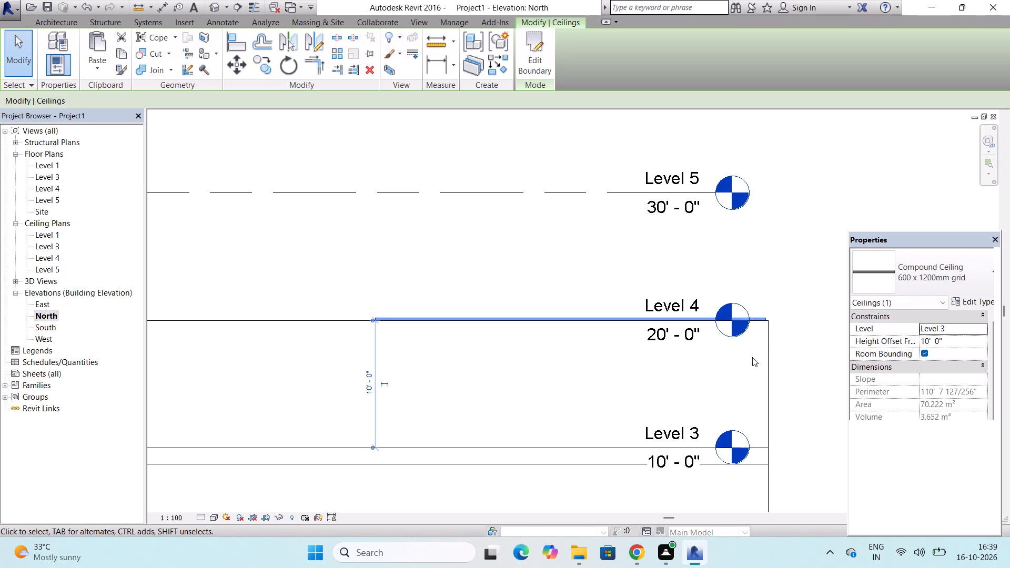
# In the North elevation, shift the ceiling sideways until its end lines up with the outer face of the building's west wall.
pyautogui.scroll(10, 762, 330)
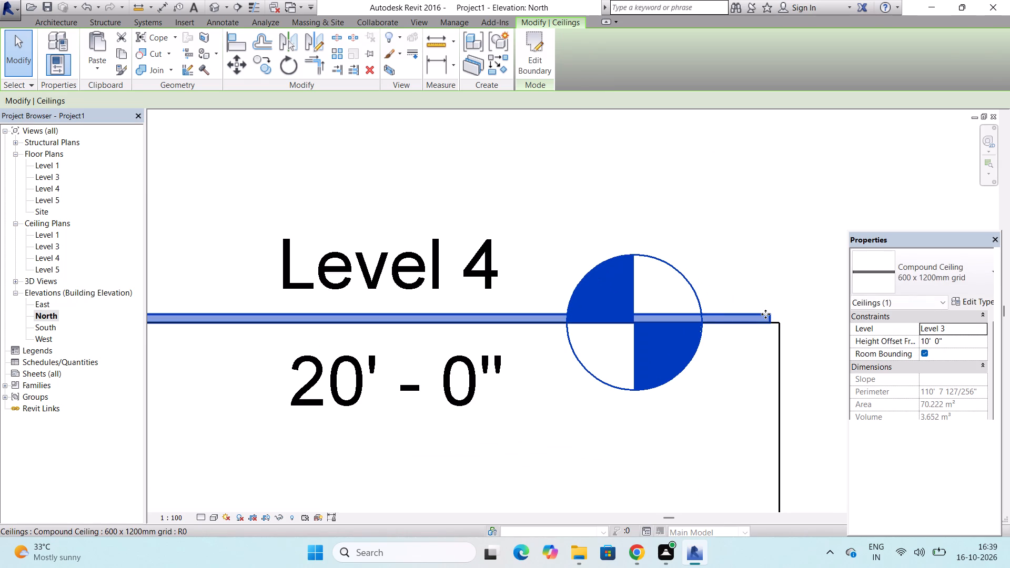
pyautogui.click(765, 314)
pyautogui.click(765, 314)
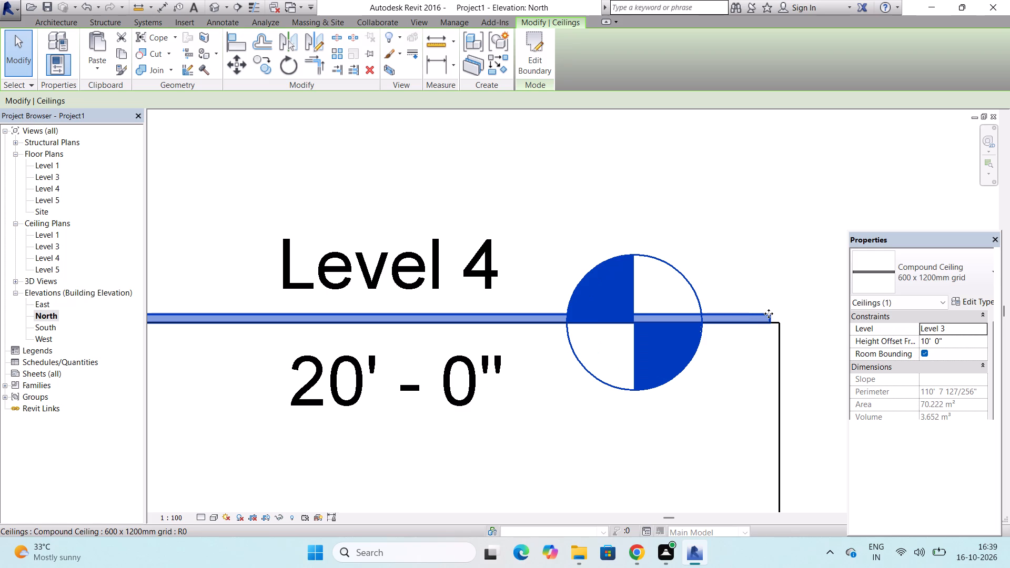
pyautogui.moveTo(769, 313); pyautogui.dragTo(804, 318)
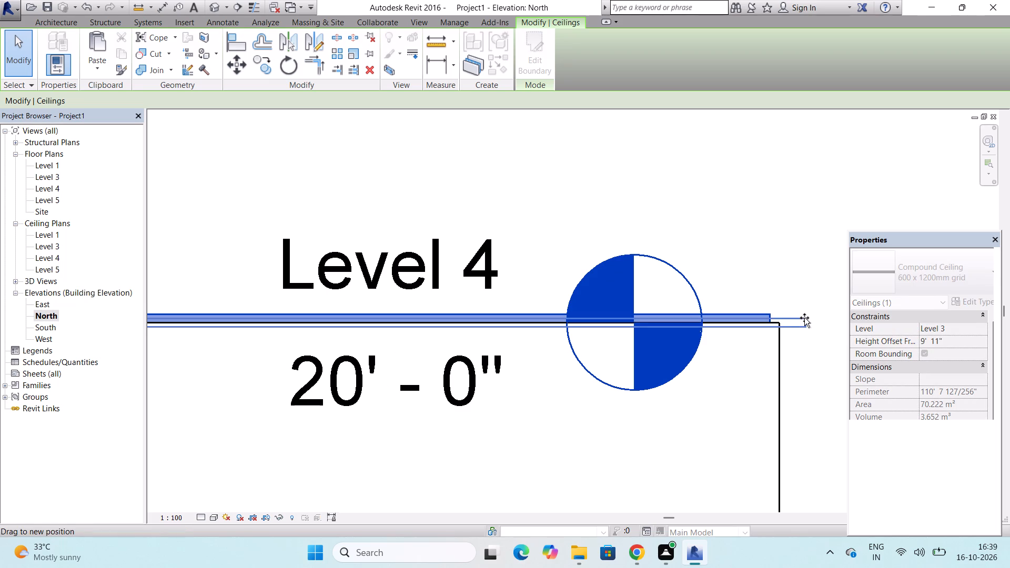
pyautogui.moveTo(804, 318); pyautogui.dragTo(778, 316)
pyautogui.moveTo(778, 316); pyautogui.dragTo(778, 313)
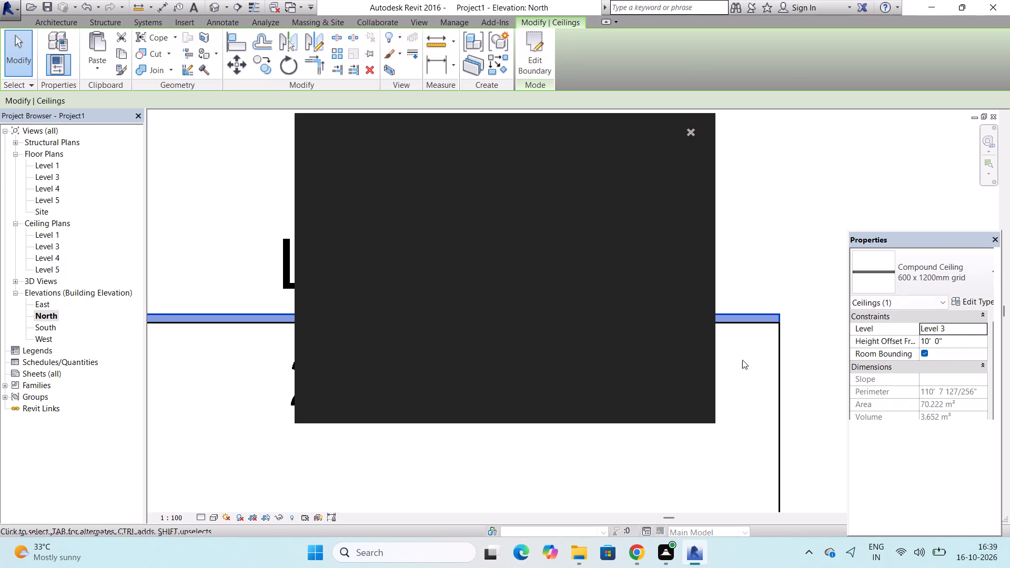
# Dismiss the Autodesk genuine software notification card.
pyautogui.click(687, 130)
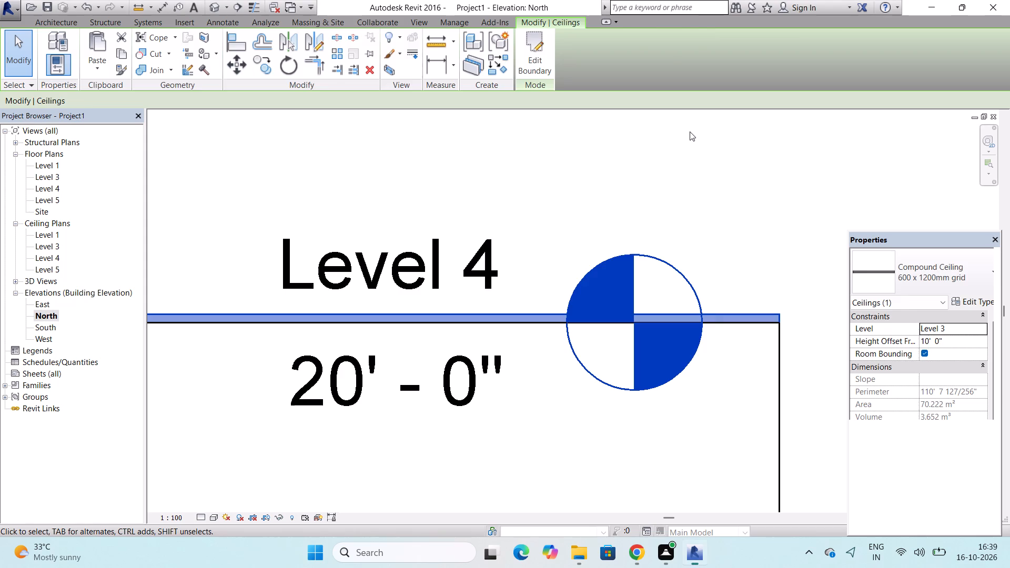
# Examine the ceiling's alignment with the wall tops in the North elevation and in the 3D front view.
pyautogui.click(690, 131)
pyautogui.scroll(-3, 690, 198)
pyautogui.scroll(-6, 666, 269)
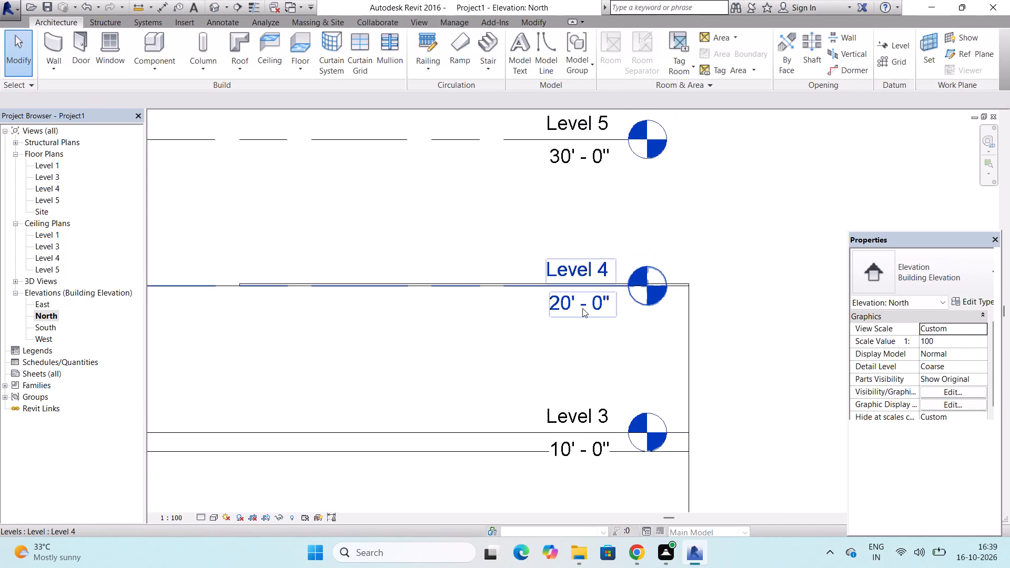
pyautogui.scroll(-3, 563, 309)
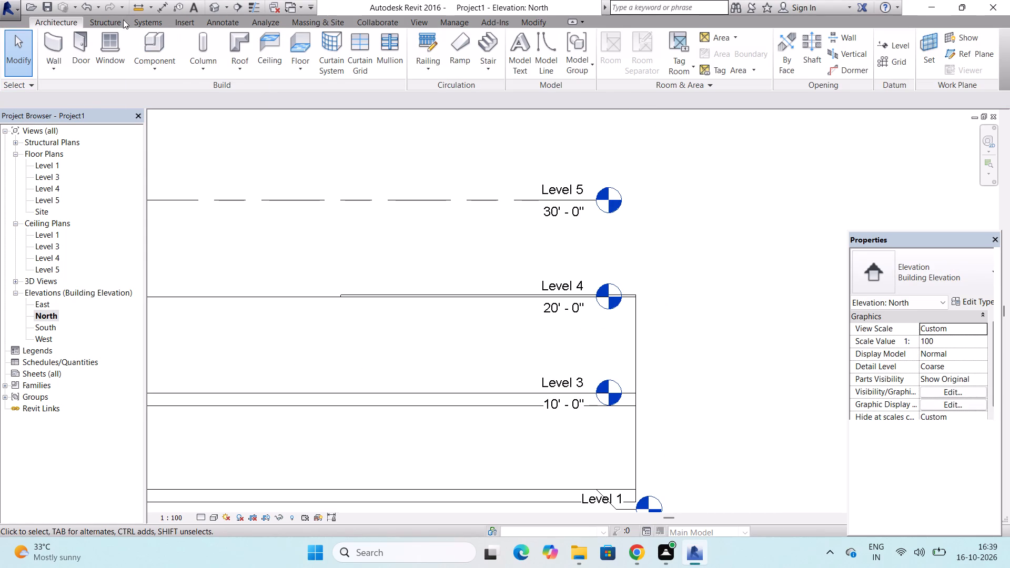
pyautogui.click(217, 9)
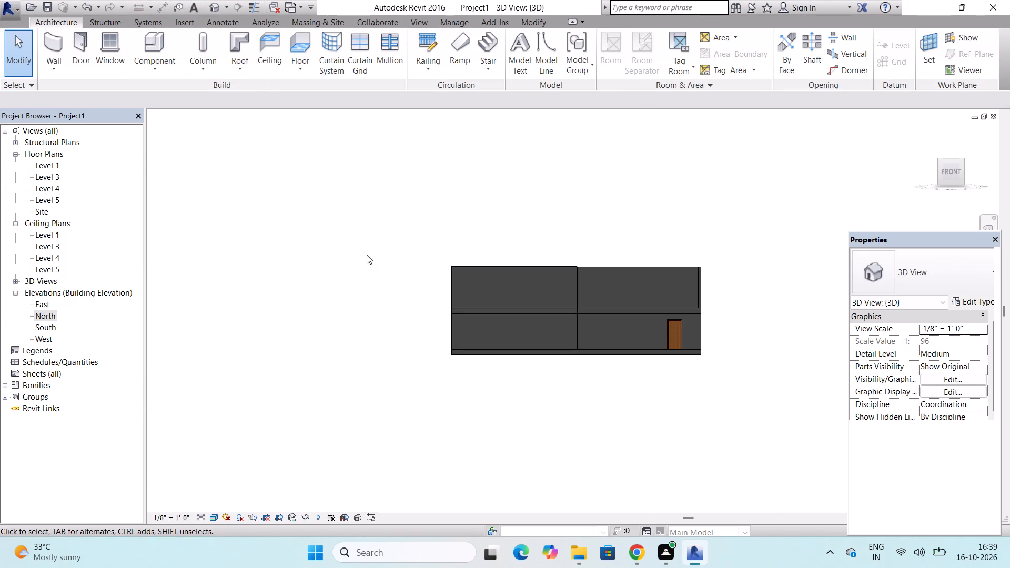
pyautogui.scroll(3, 525, 299)
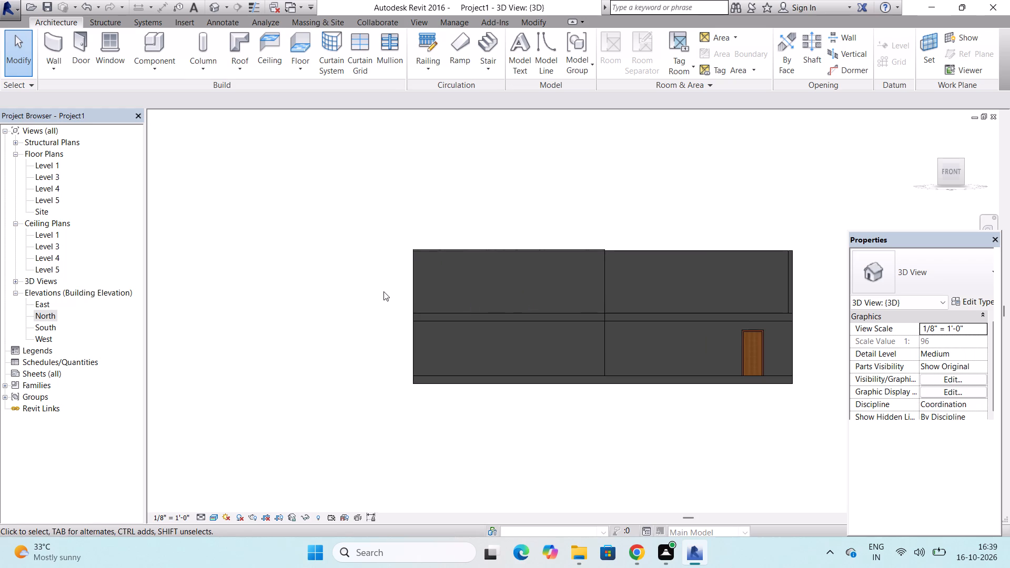
pyautogui.scroll(-2, 383, 291)
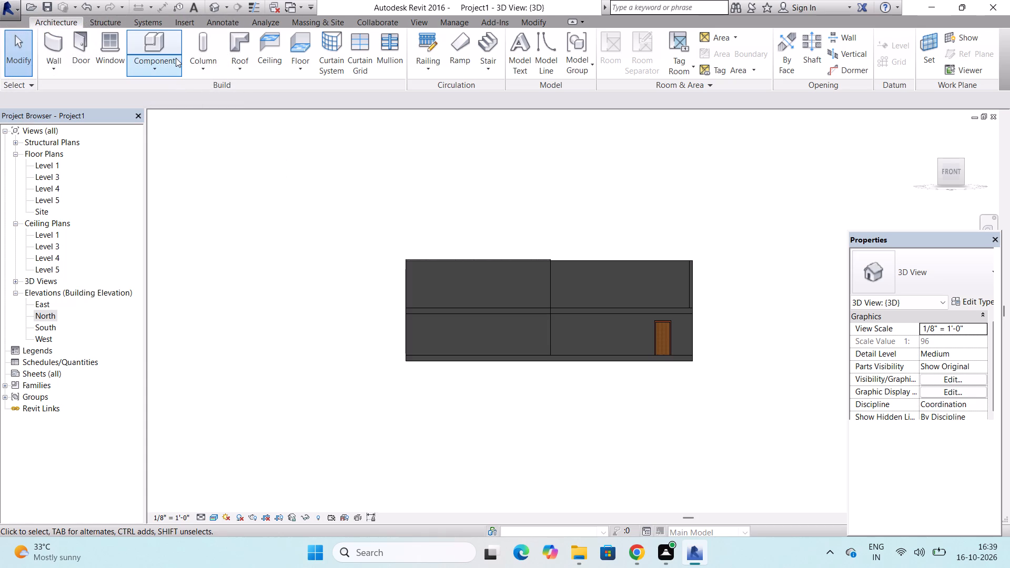
# Start an in-place model in the Walls family category, named Walls 1.
pyautogui.click(176, 58)
pyautogui.click(177, 117)
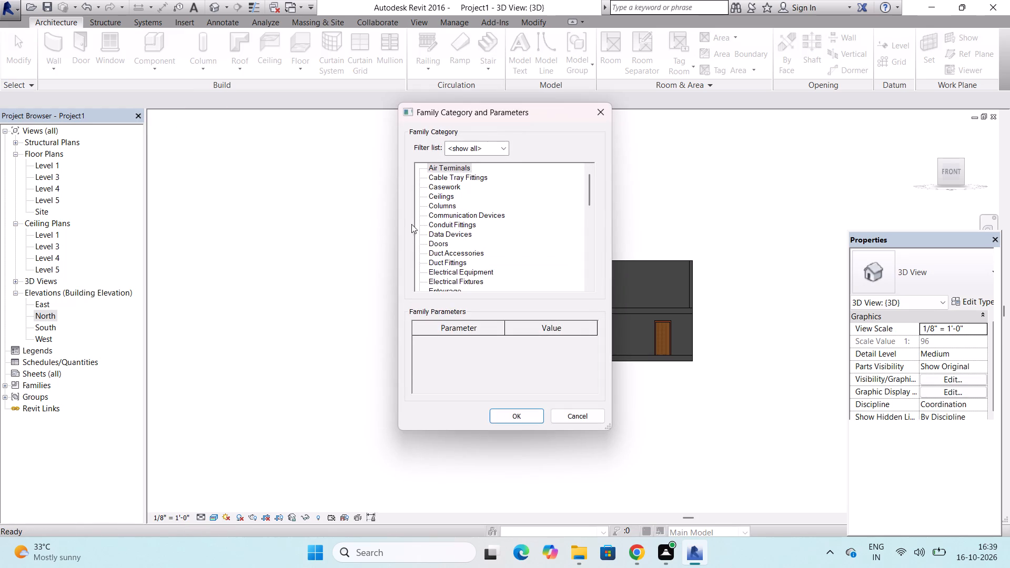
pyautogui.scroll(-20, 412, 224)
pyautogui.scroll(-14, 412, 224)
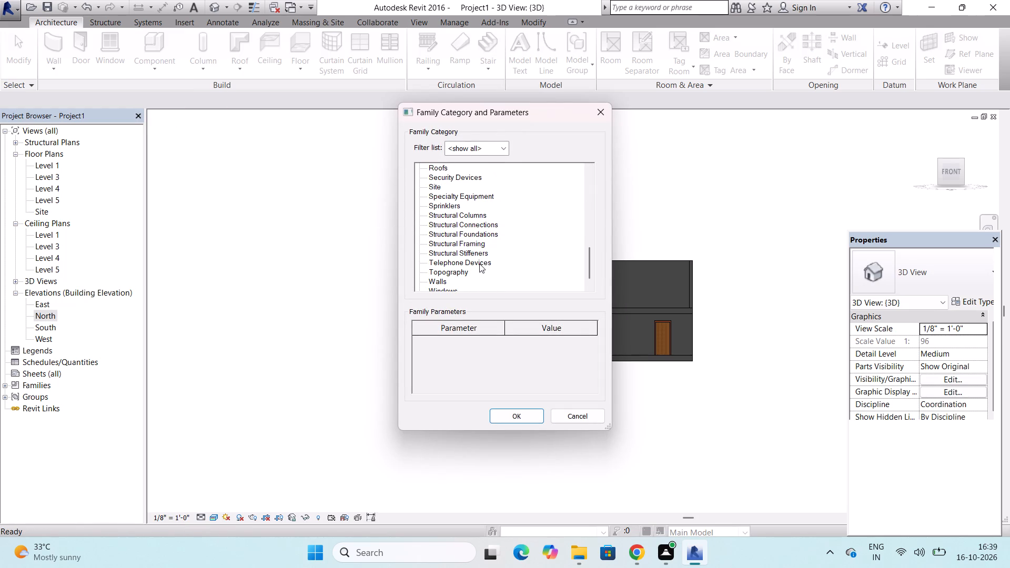
pyautogui.scroll(-6, 479, 263)
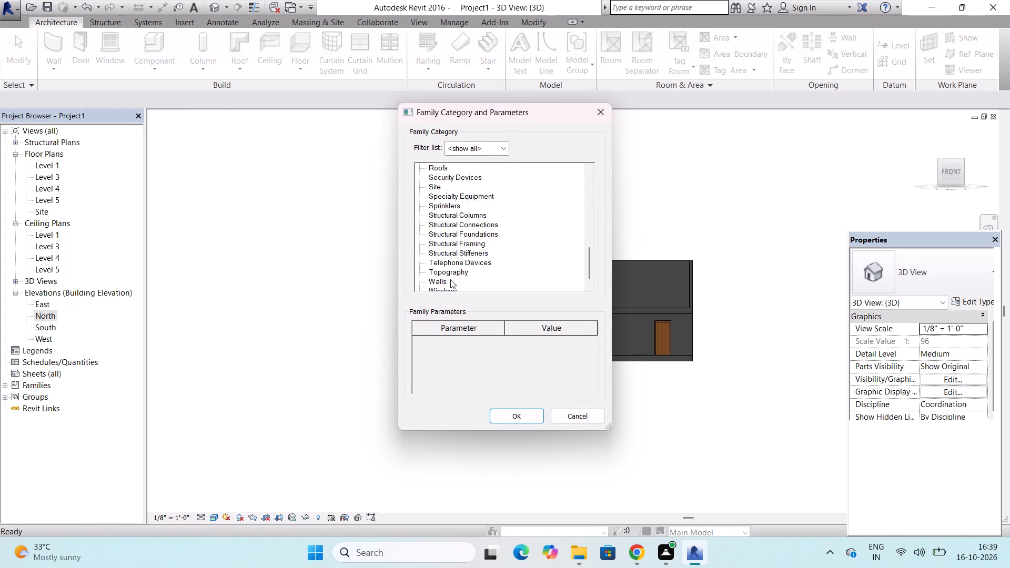
pyautogui.click(445, 274)
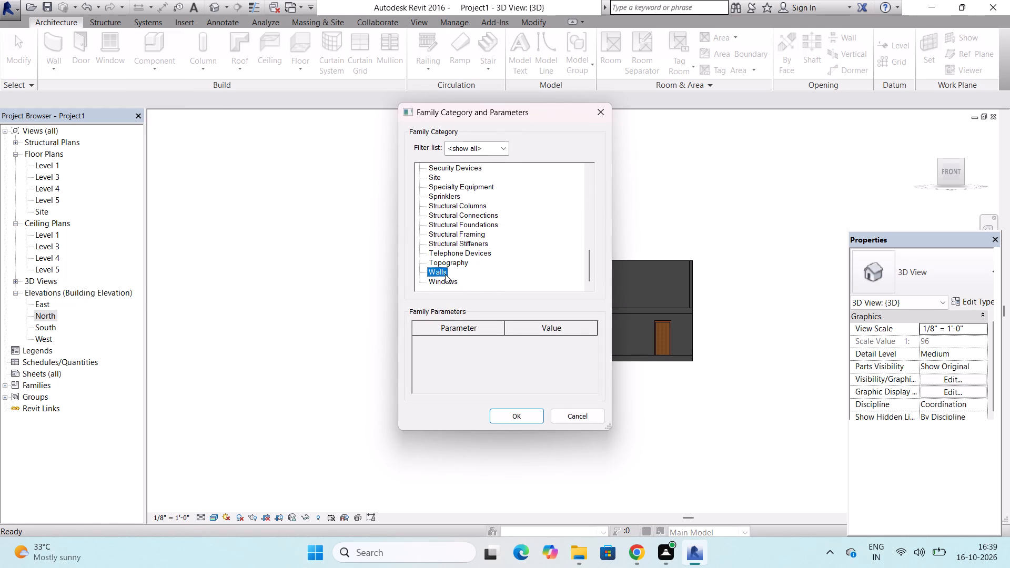
pyautogui.click(511, 417)
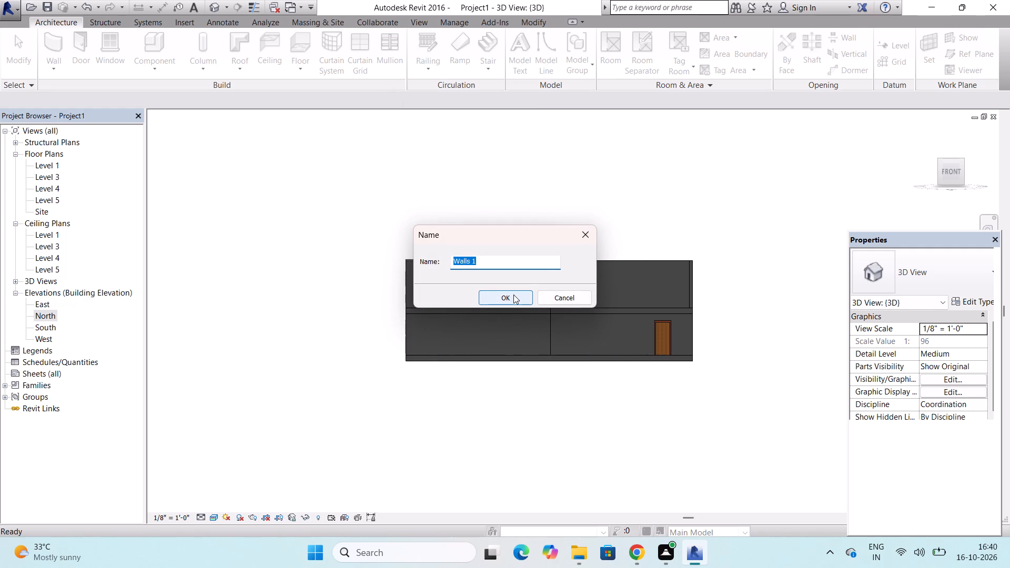
pyautogui.click(513, 295)
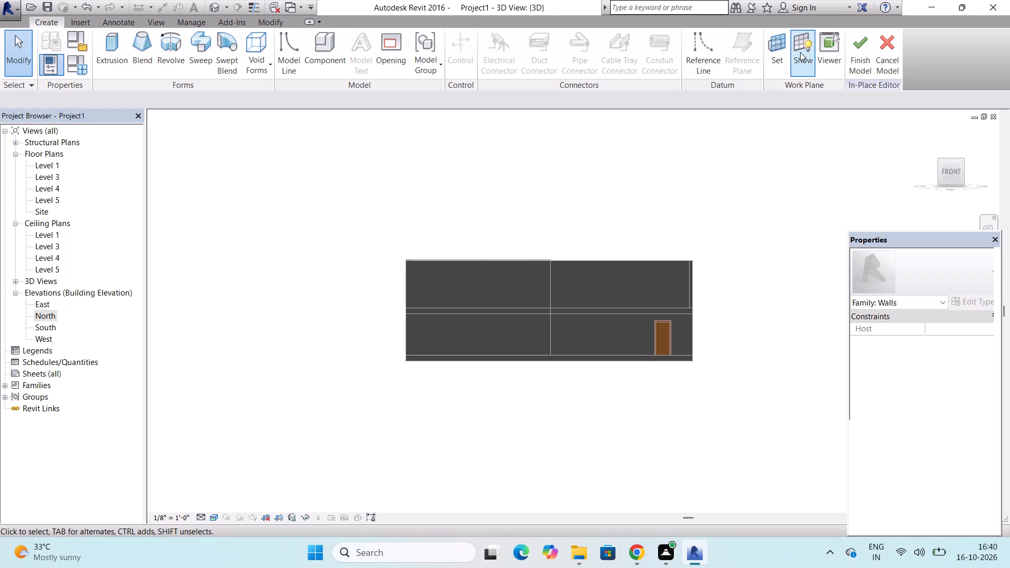
# Set the work plane by picking the reference plane of the upper storey's front wall at the west end.
pyautogui.click(782, 52)
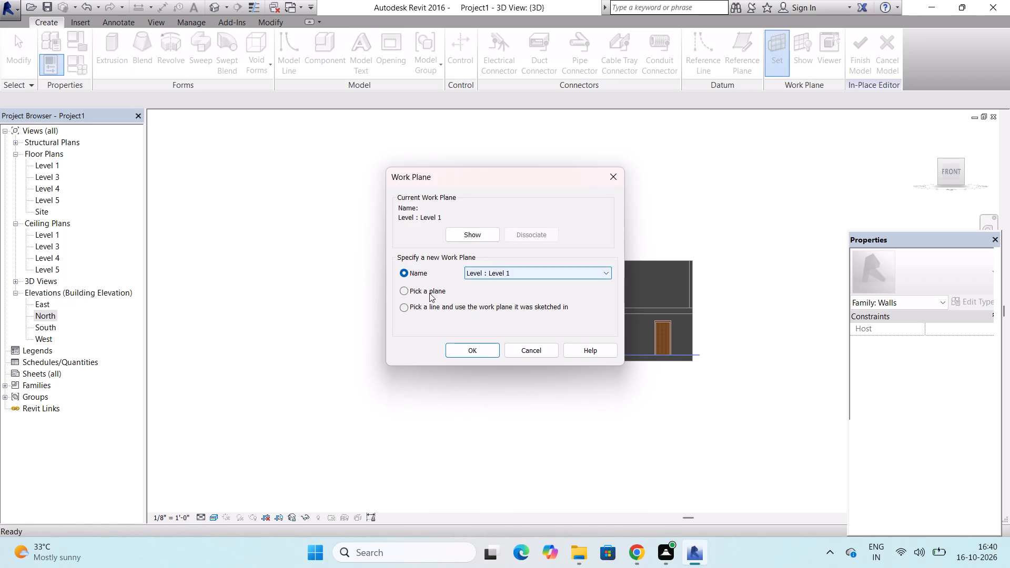
pyautogui.click(427, 293)
pyautogui.click(454, 348)
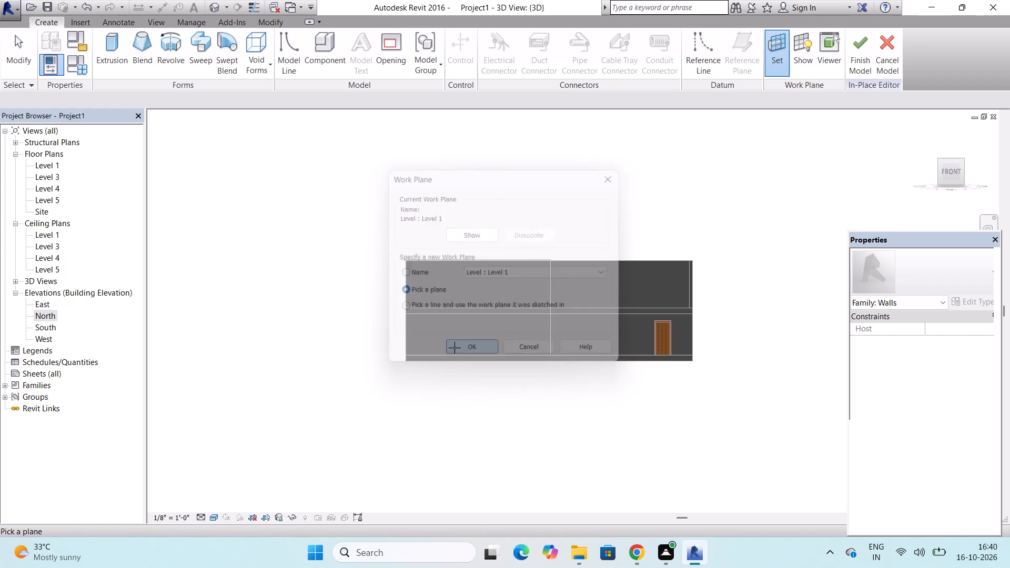
pyautogui.scroll(2, 429, 268)
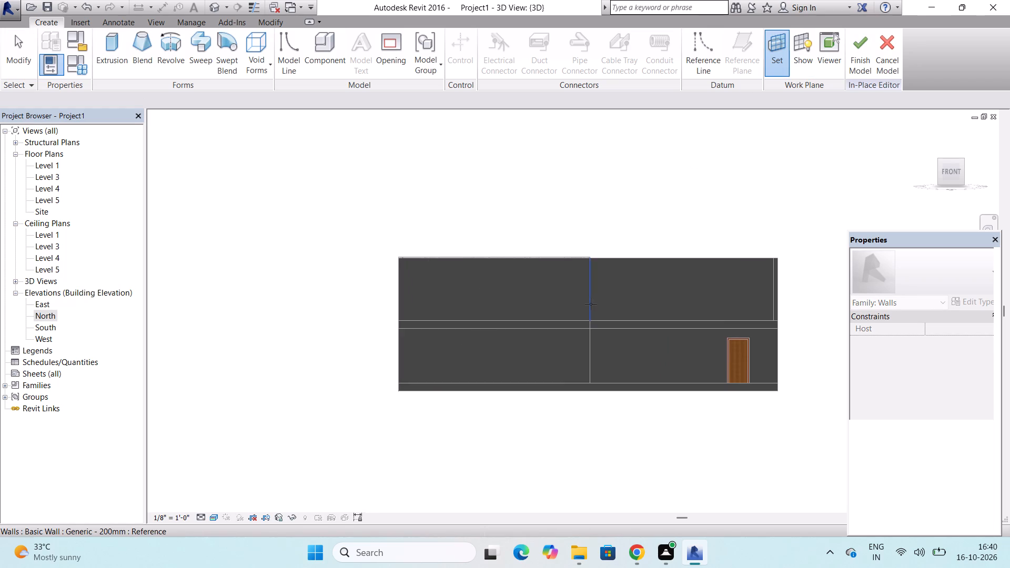
pyautogui.click(581, 259)
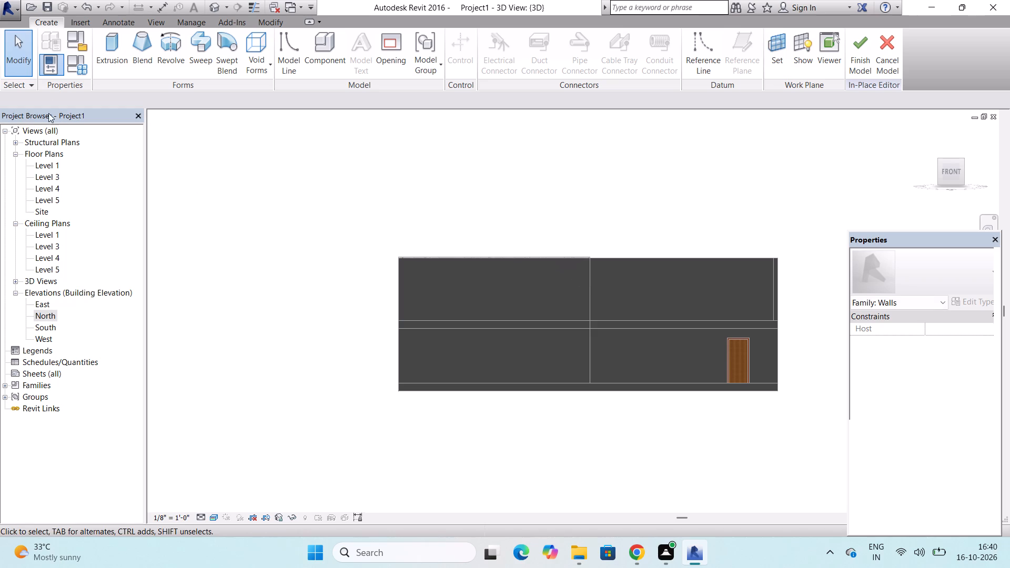
# Start an extrusion and sketch the profile's west leg with lines, 7'-6" wide at the base, its outer edge about 21' tall.
pyautogui.click(115, 42)
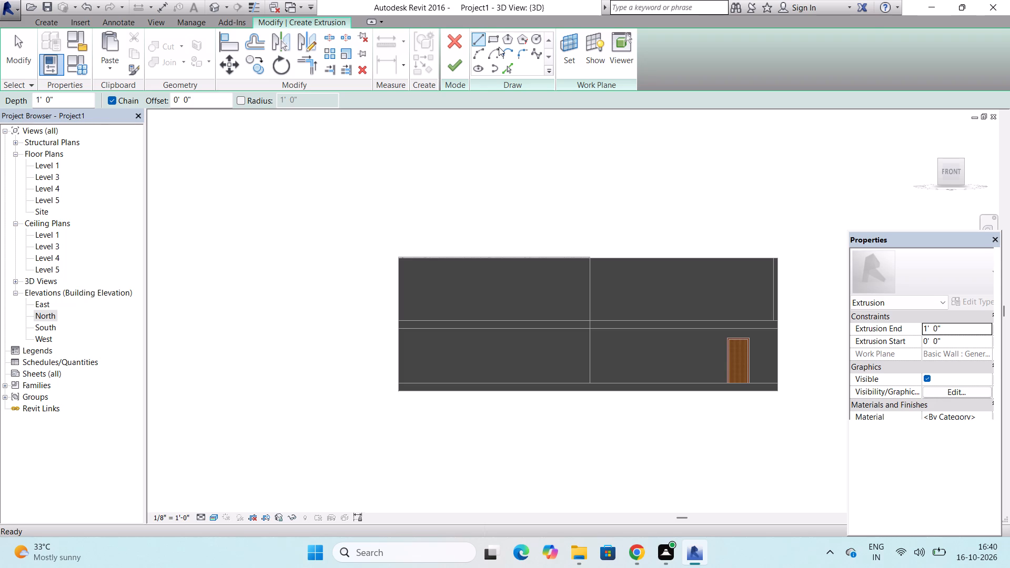
pyautogui.click(479, 40)
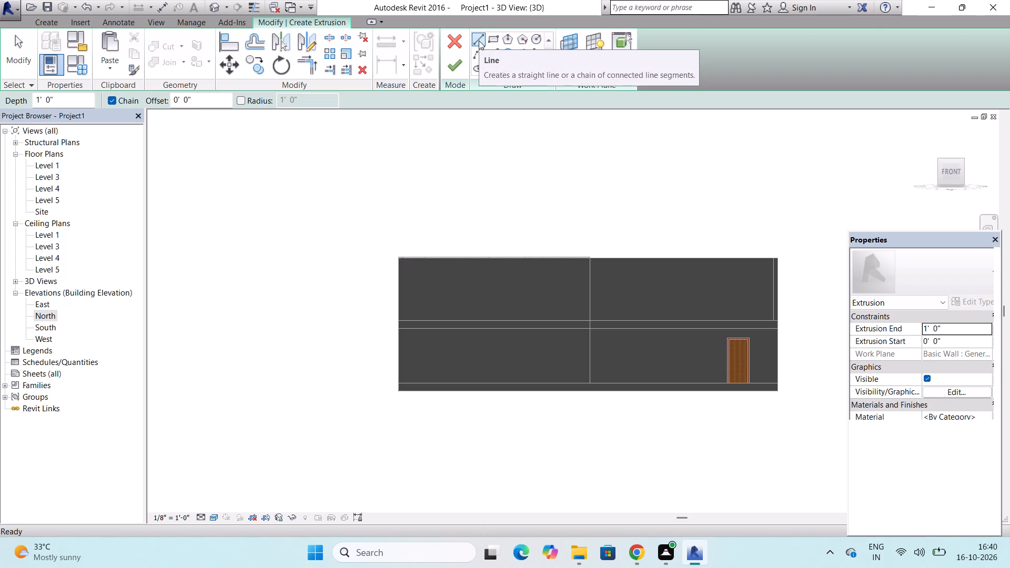
pyautogui.scroll(2, 375, 262)
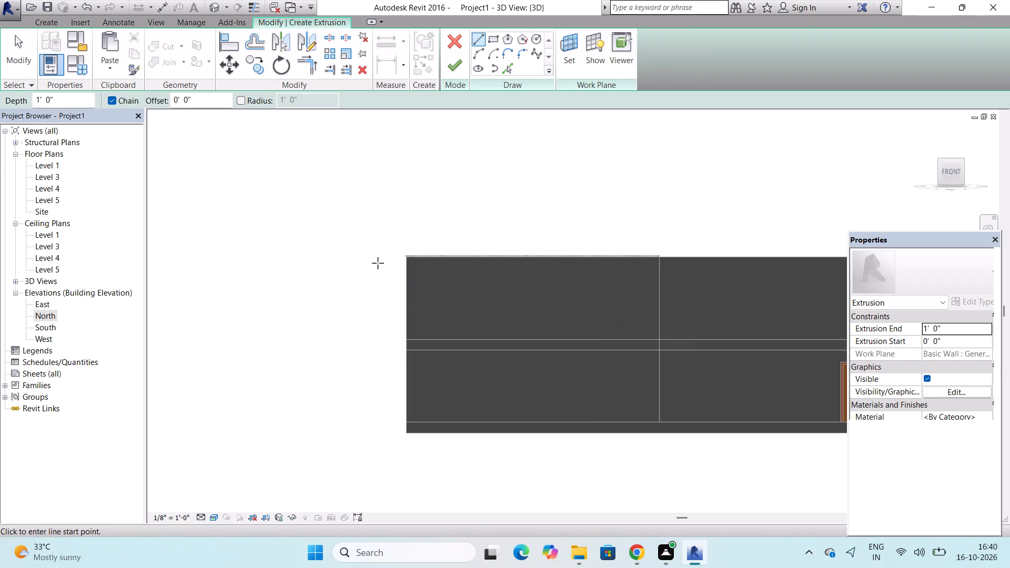
pyautogui.click(409, 259)
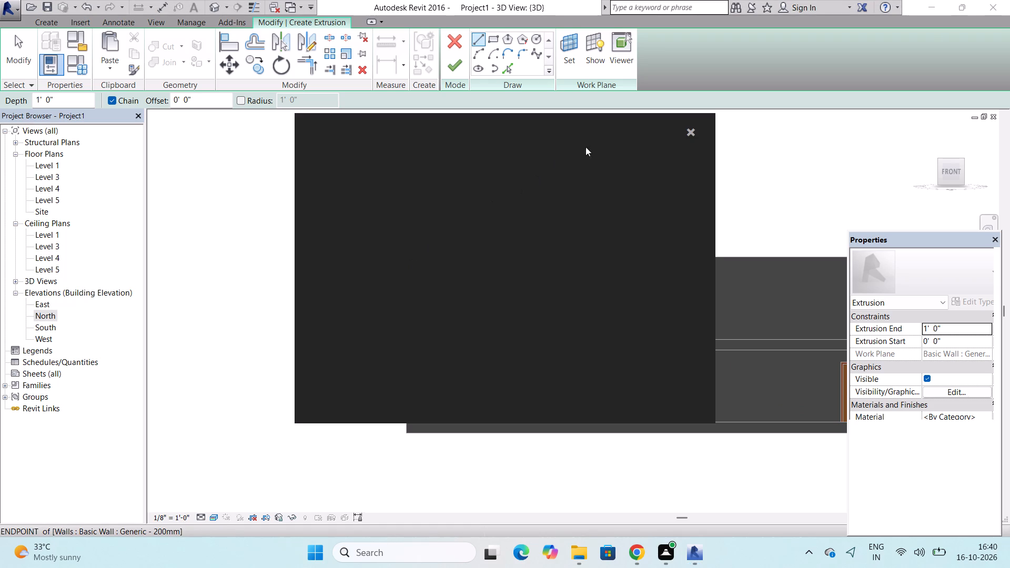
pyautogui.click(690, 129)
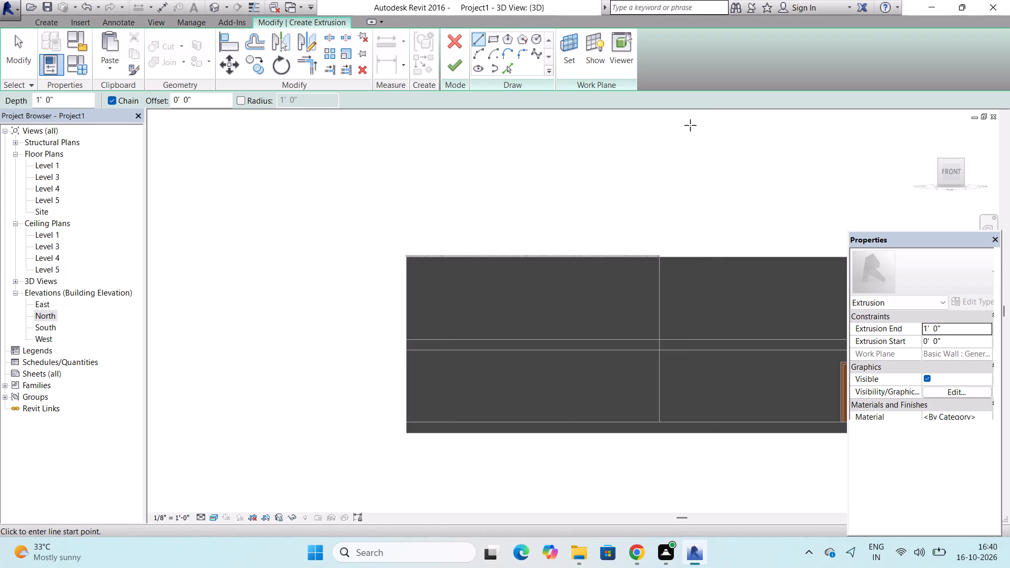
pyautogui.click(410, 258)
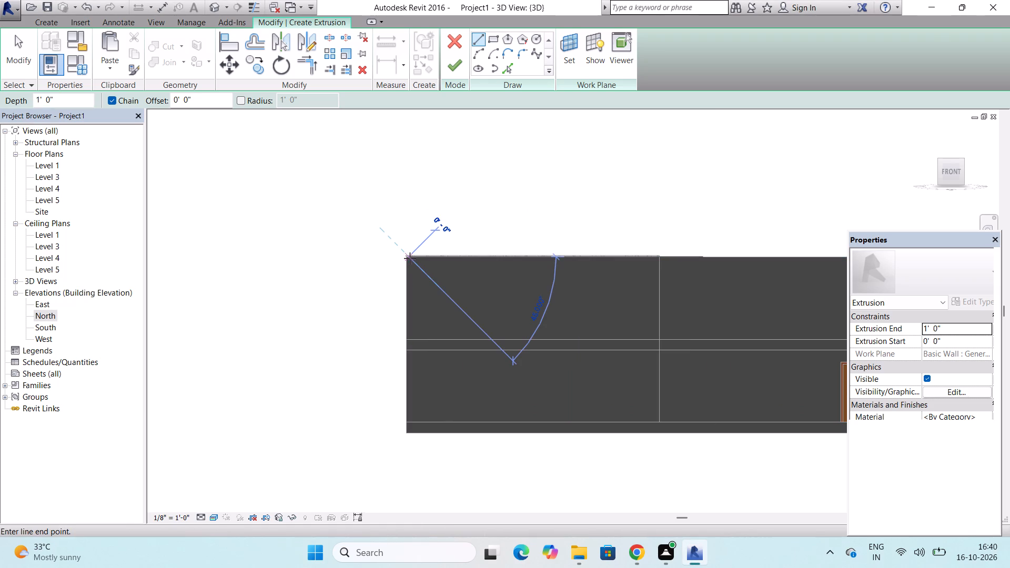
pyautogui.click(408, 431)
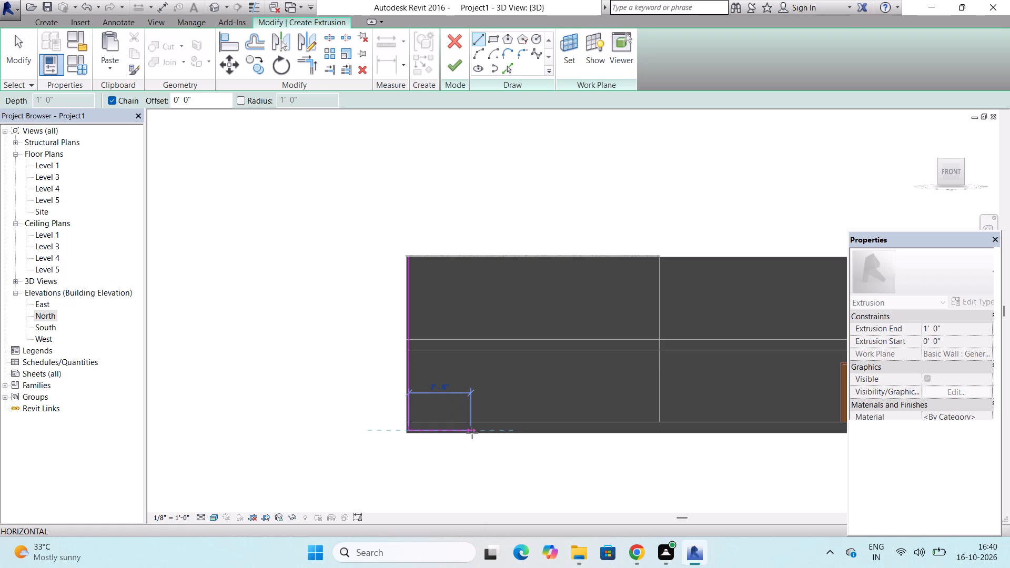
pyautogui.click(472, 433)
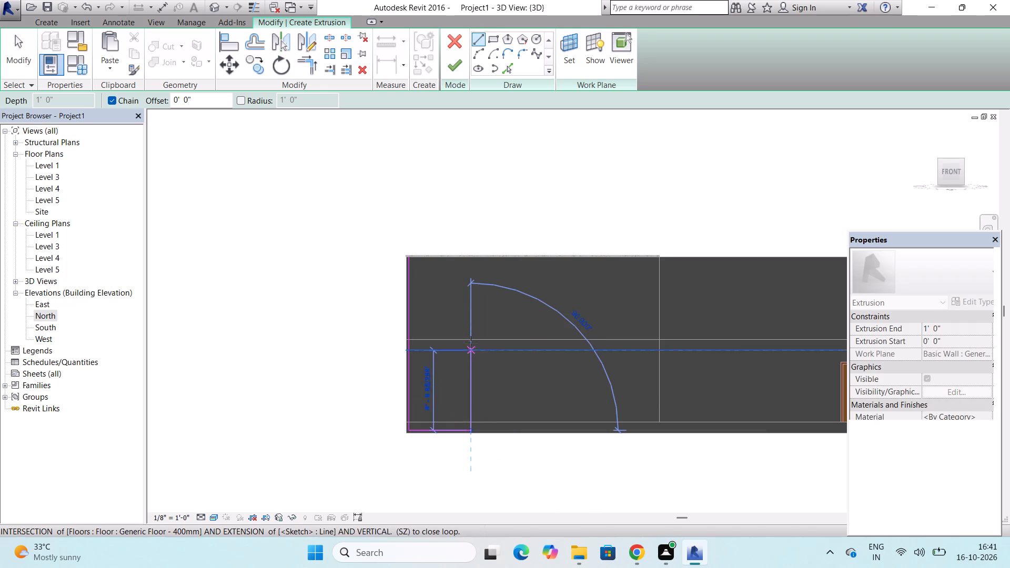
pyautogui.click(471, 289)
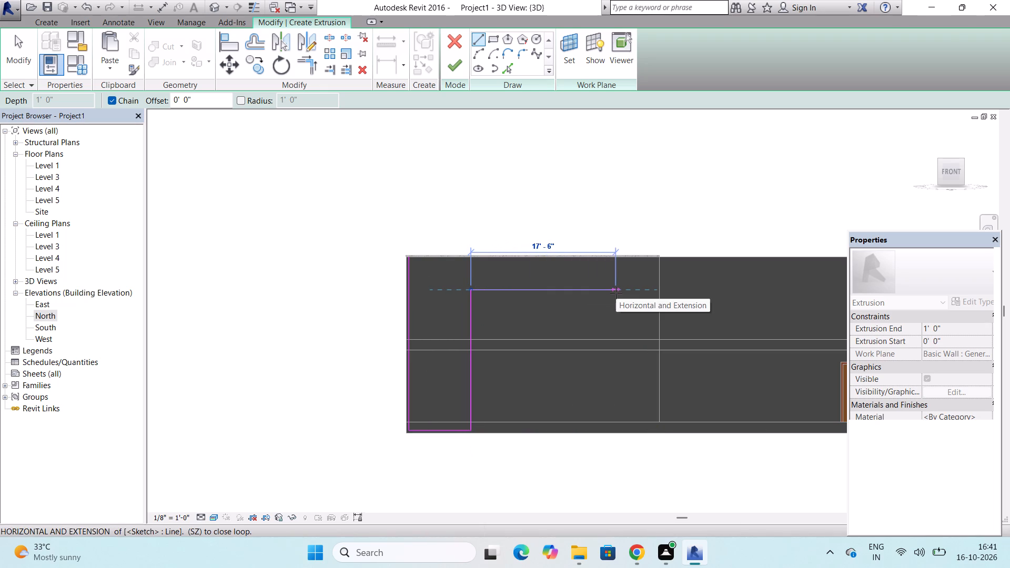
# Continue the profile with a horizontal underside, a short step down, a run east to the wall joint, and a rise to the ceiling's top edge.
pyautogui.click(613, 293)
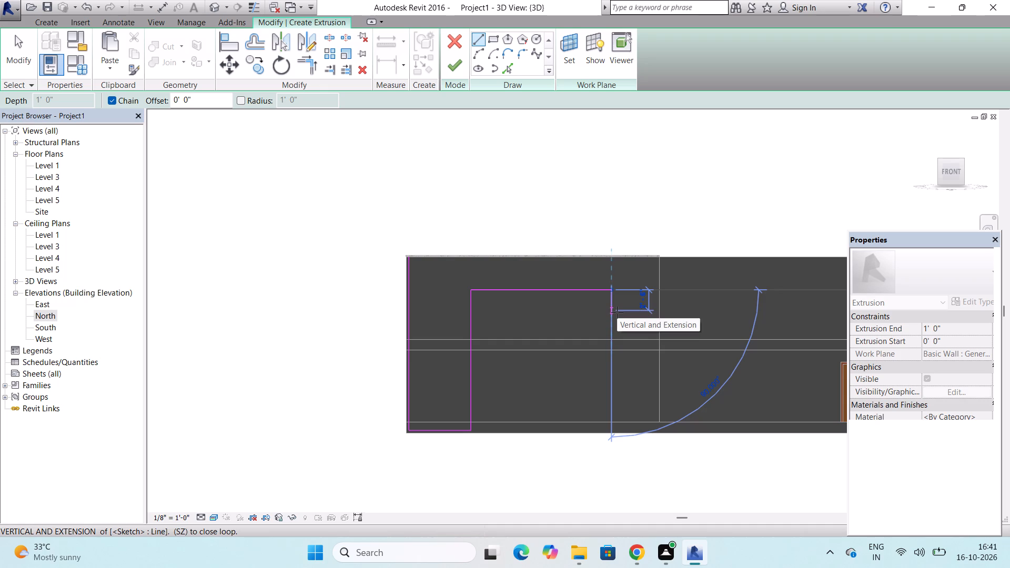
pyautogui.click(617, 312)
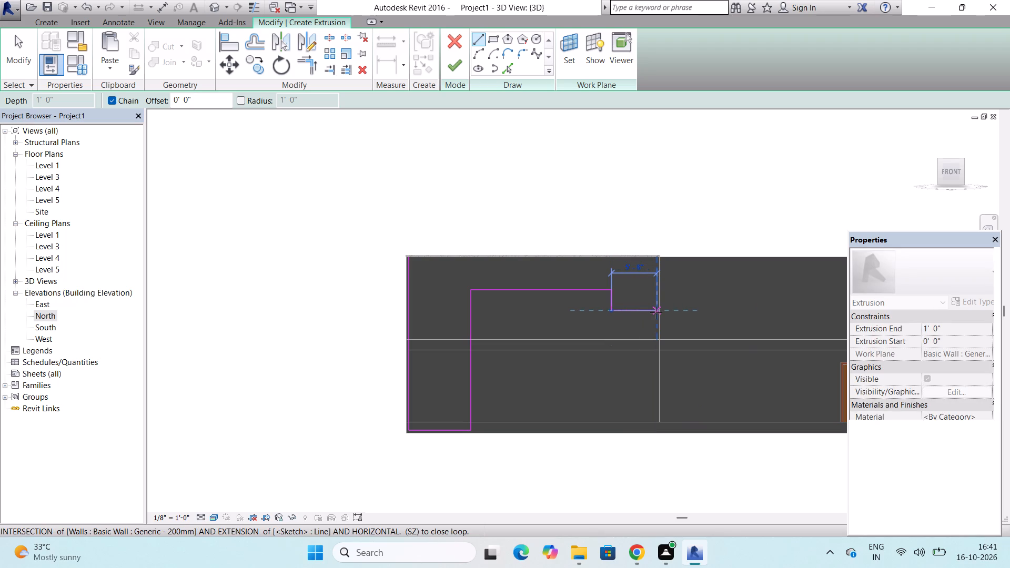
pyautogui.click(661, 312)
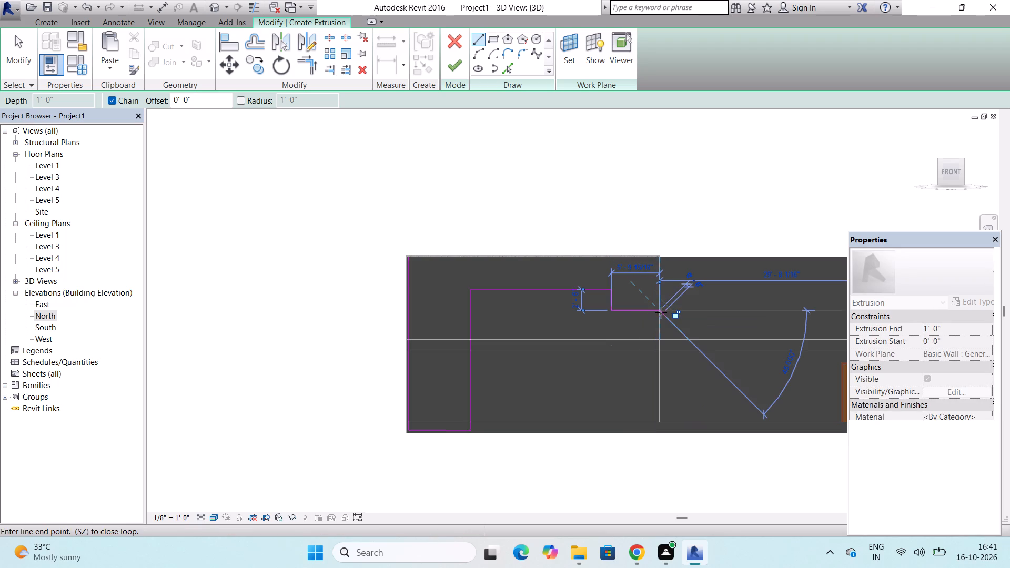
pyautogui.scroll(4, 661, 246)
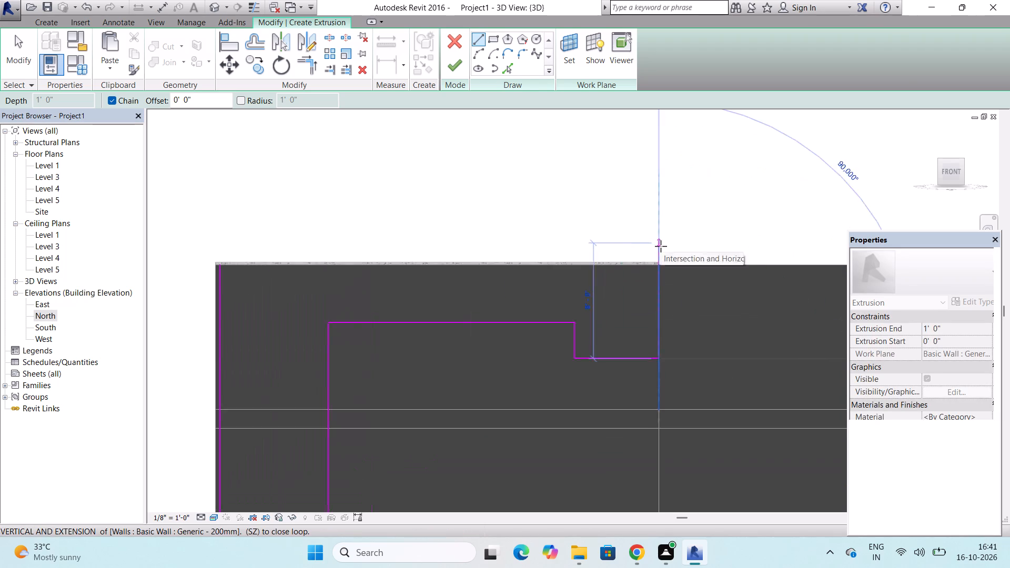
pyautogui.scroll(4, 661, 246)
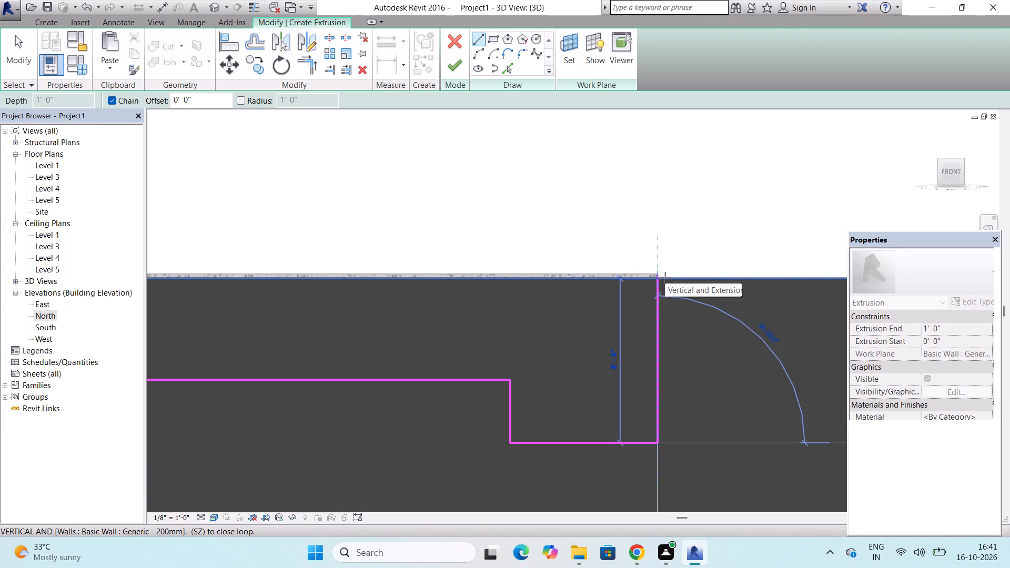
pyautogui.scroll(2, 662, 275)
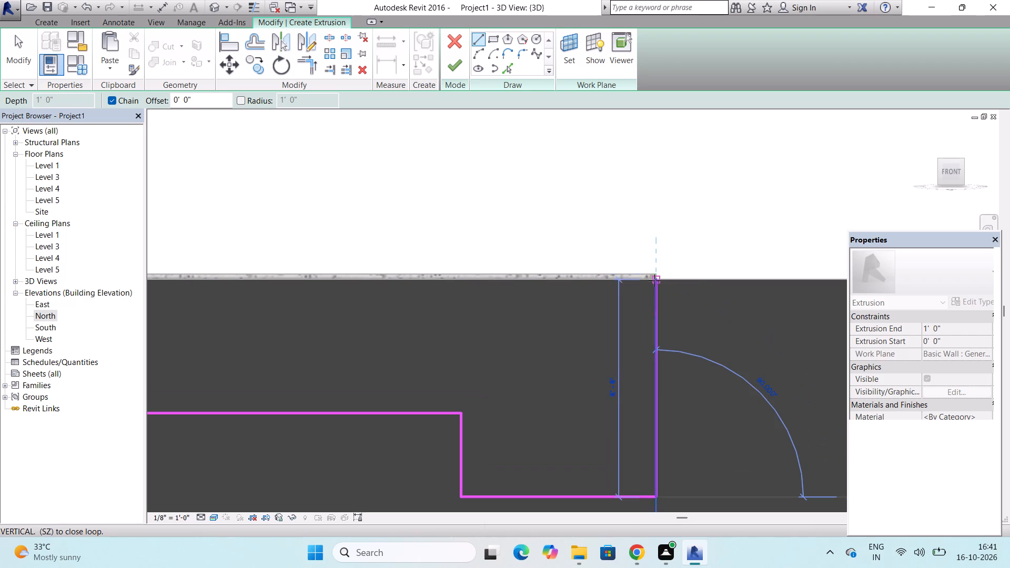
pyautogui.click(658, 275)
# Sketch the profile's top edge along the ceiling top back to the west leg's outer line.
pyautogui.scroll(-2, 658, 275)
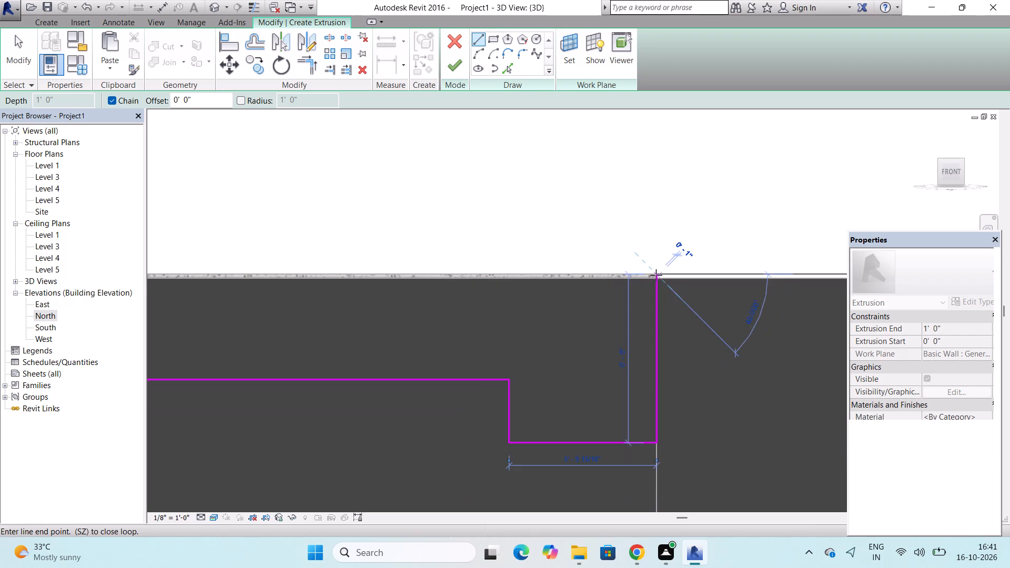
pyautogui.scroll(-5, 633, 279)
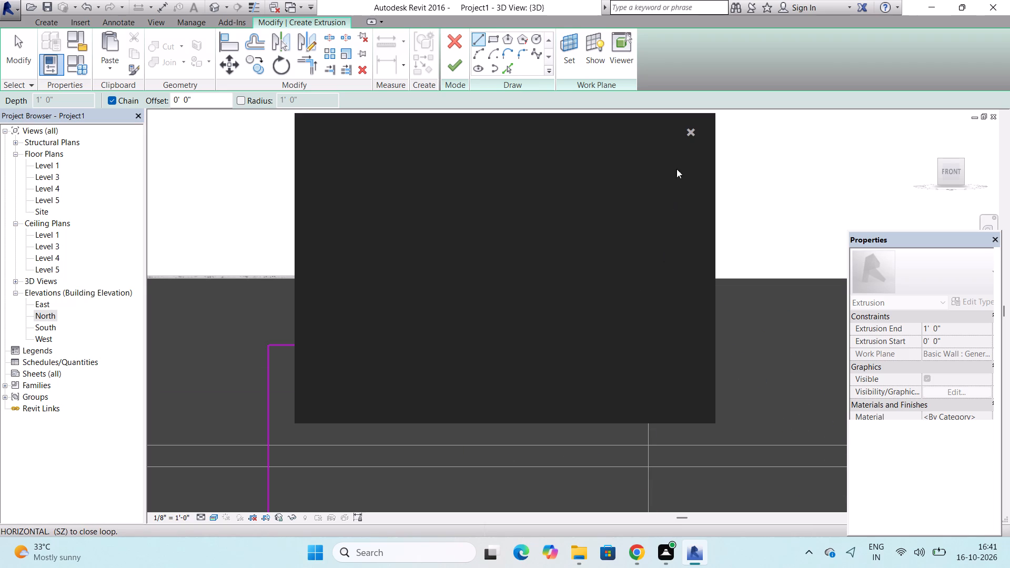
pyautogui.click(691, 129)
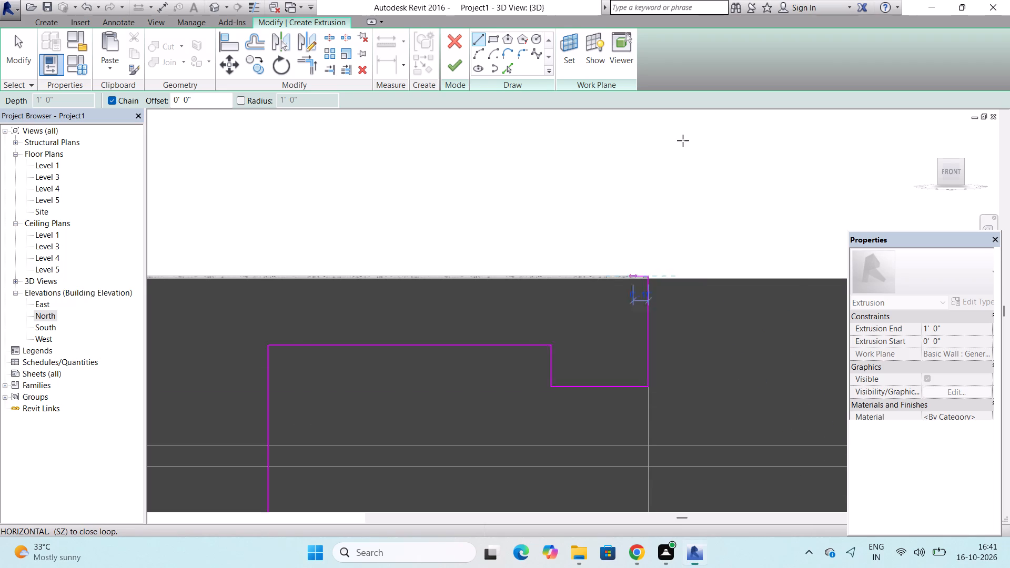
pyautogui.scroll(-4, 597, 205)
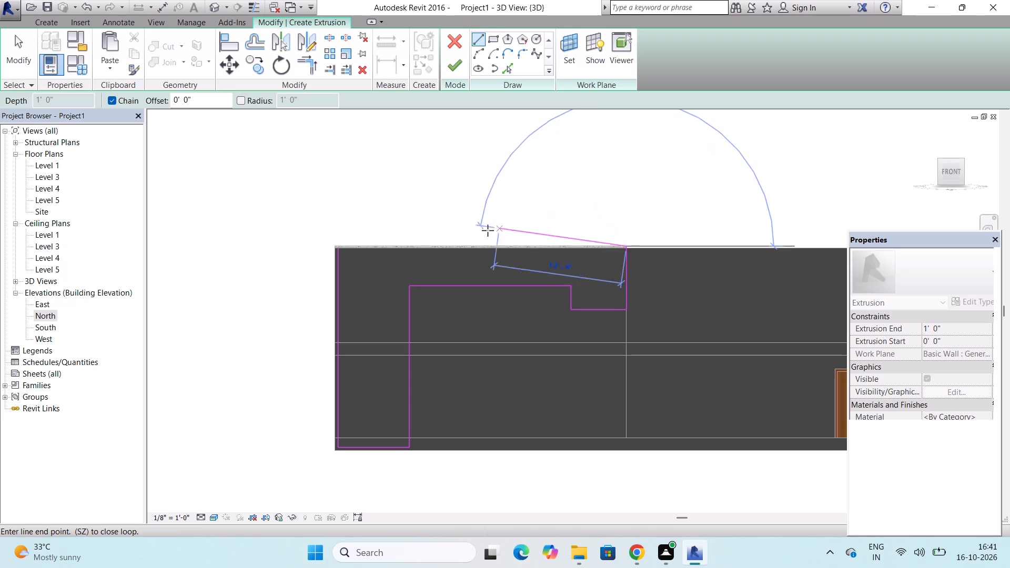
pyautogui.scroll(8, 338, 247)
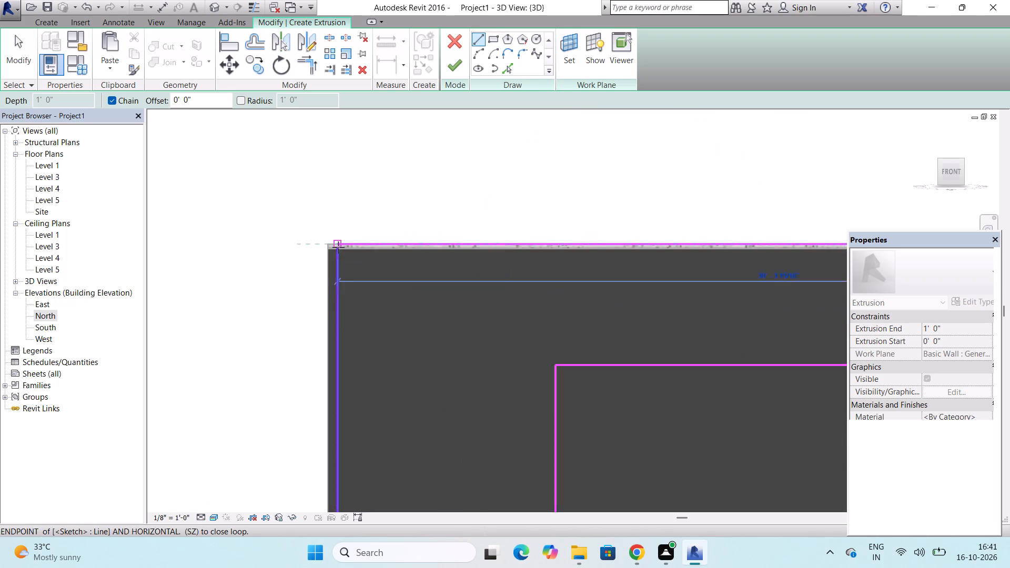
pyautogui.scroll(7, 338, 247)
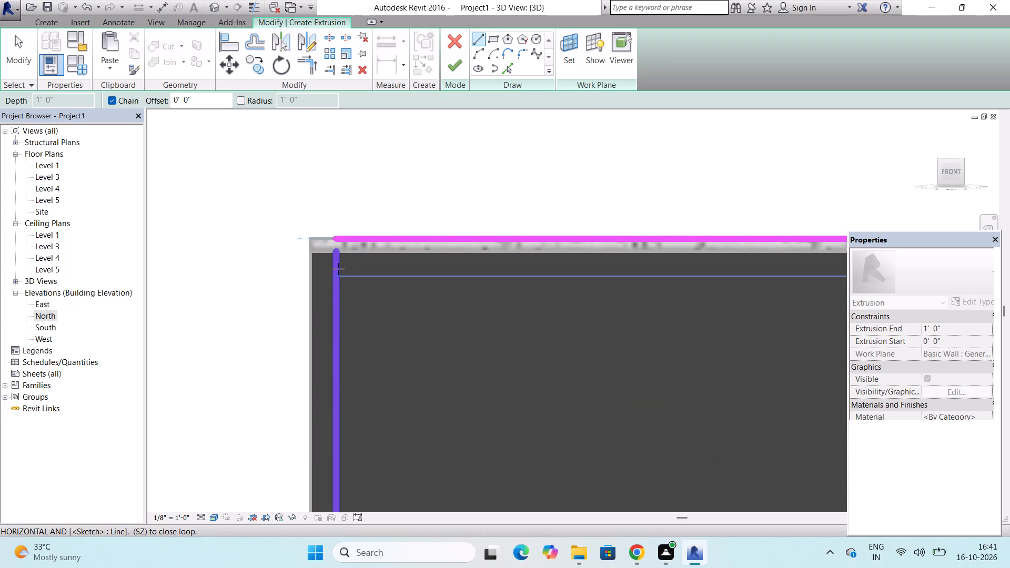
pyautogui.click(335, 240)
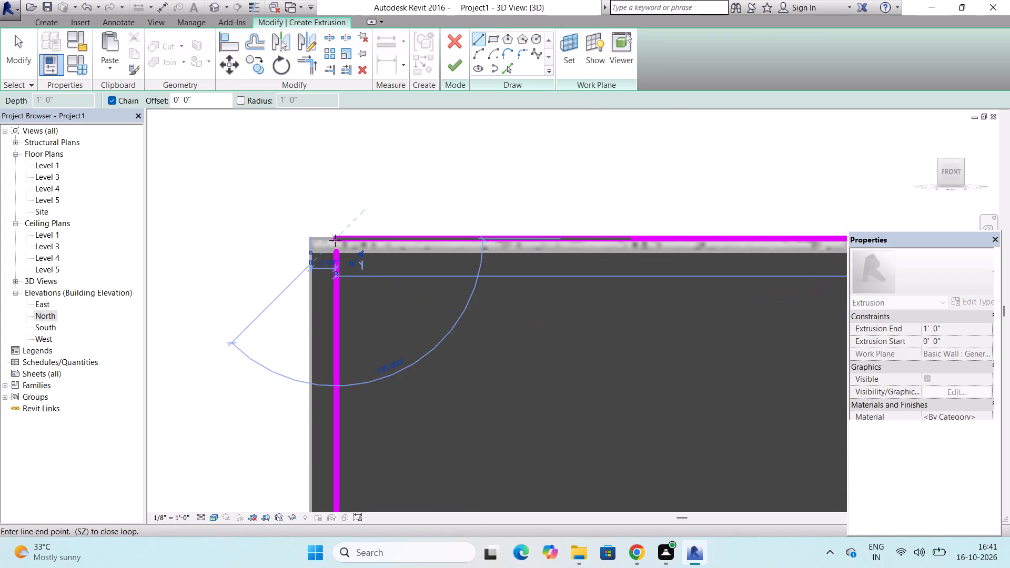
pyautogui.press('Escape')
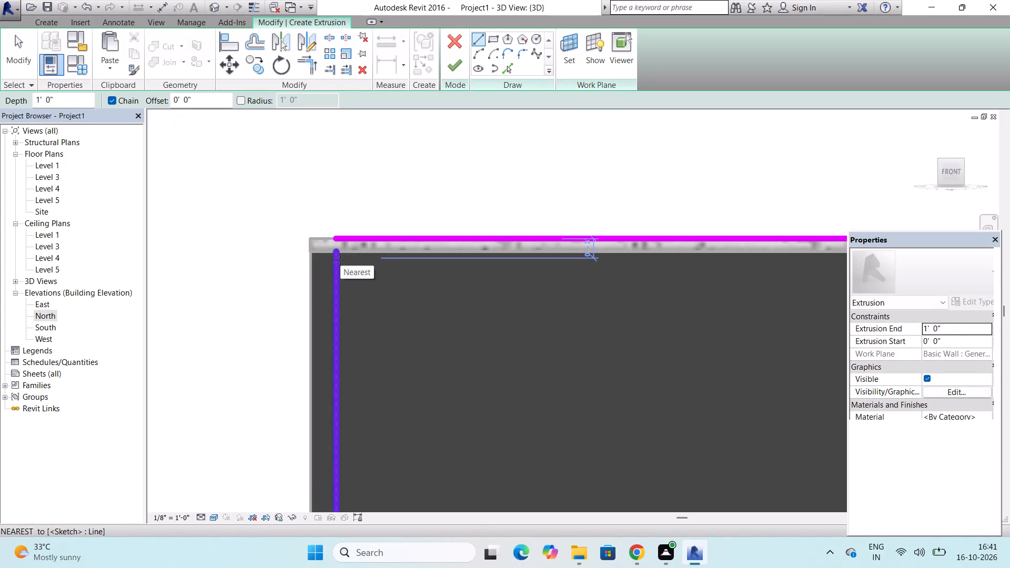
pyautogui.press('Escape')
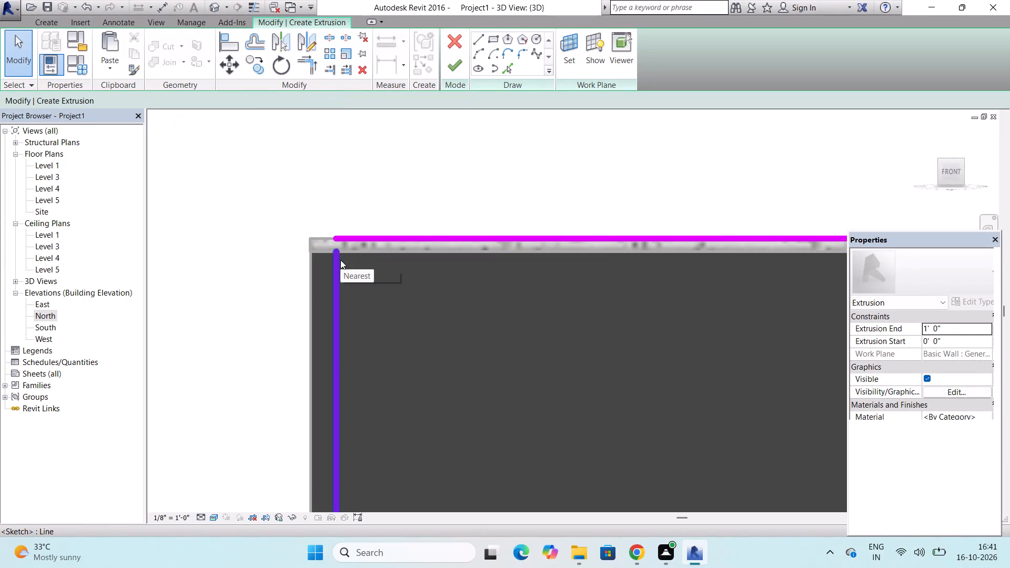
# Stretch the west outer line up to the end of the top edge and finish the sketch as a 1' deep extrusion.
pyautogui.click(335, 265)
pyautogui.scroll(2, 332, 241)
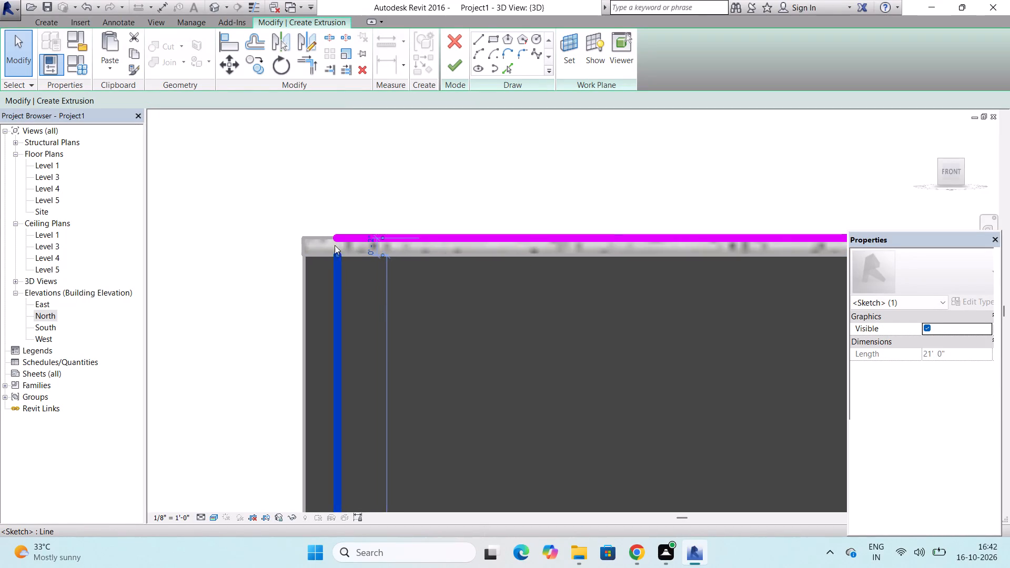
pyautogui.moveTo(337, 256); pyautogui.dragTo(337, 239)
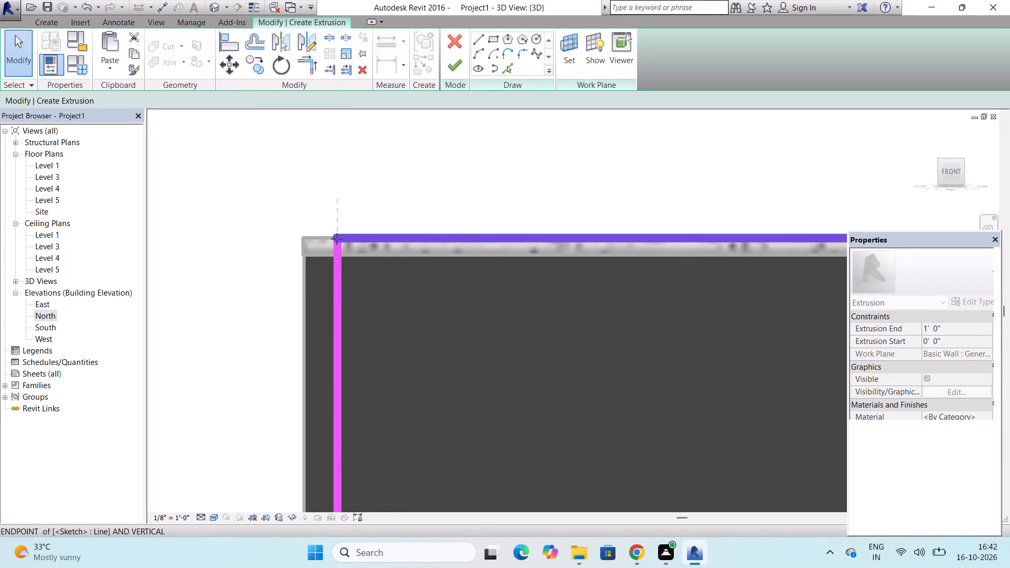
pyautogui.moveTo(337, 239); pyautogui.dragTo(337, 238)
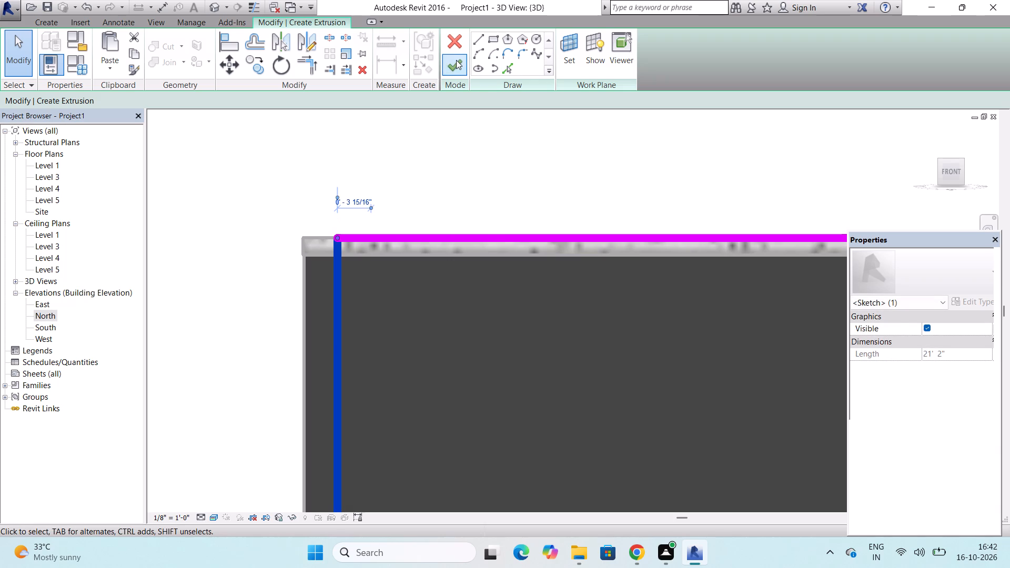
pyautogui.click(456, 60)
# Stretch the extrusion's west side out to the outer edge of the front wall.
pyautogui.scroll(-11, 396, 234)
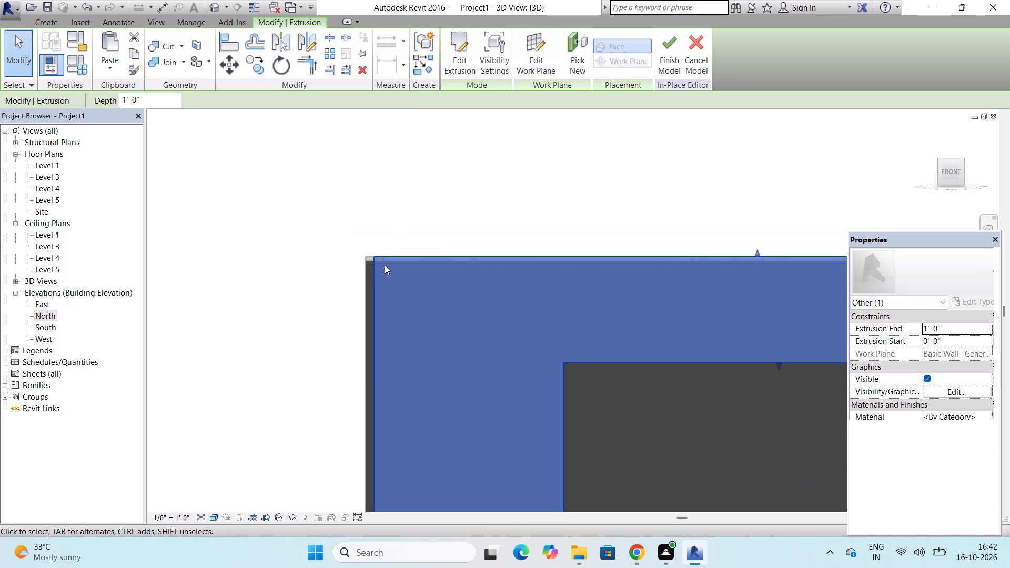
pyautogui.scroll(-6, 385, 265)
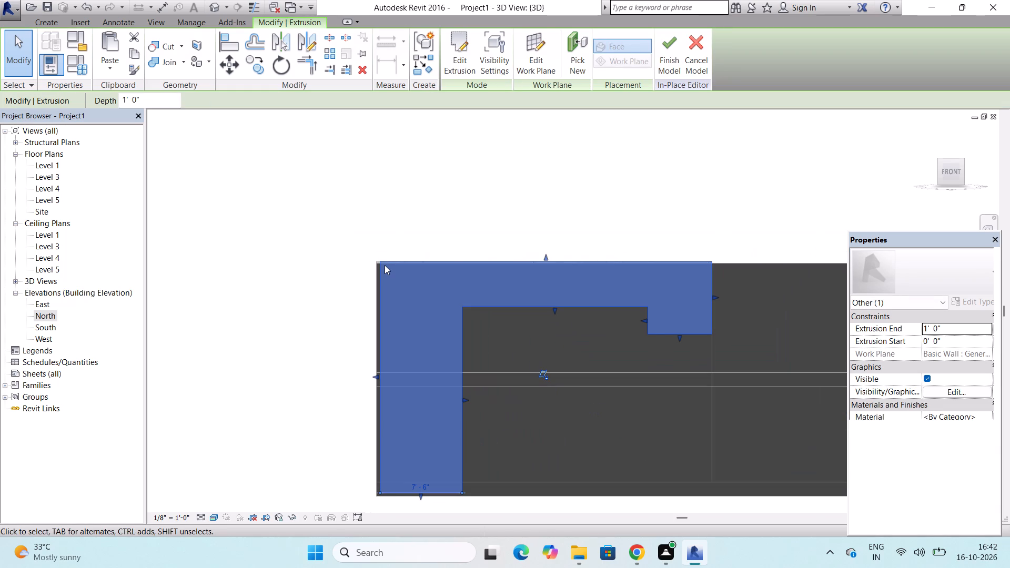
pyautogui.scroll(7, 550, 275)
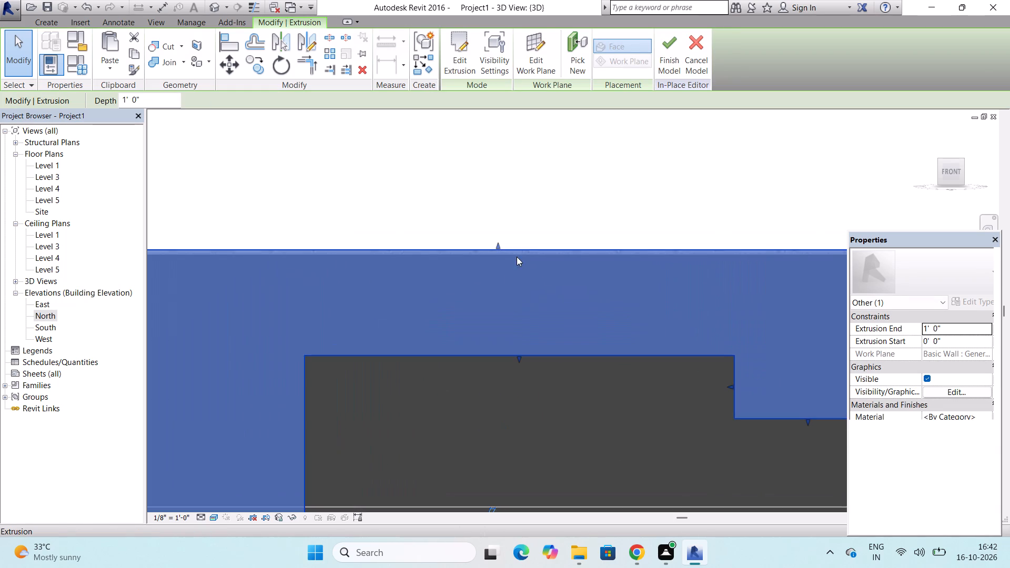
pyautogui.scroll(-8, 509, 251)
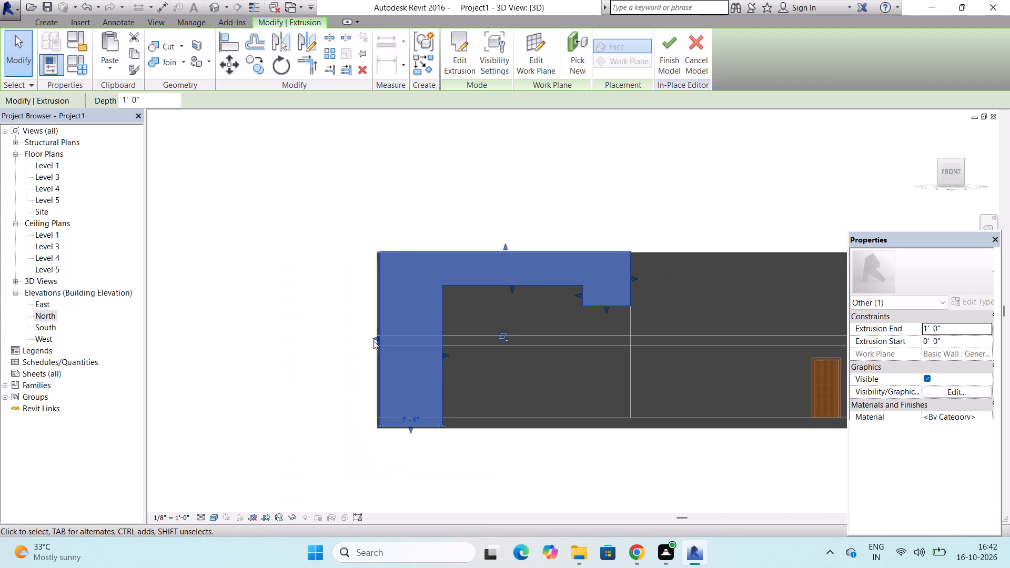
pyautogui.scroll(8, 374, 340)
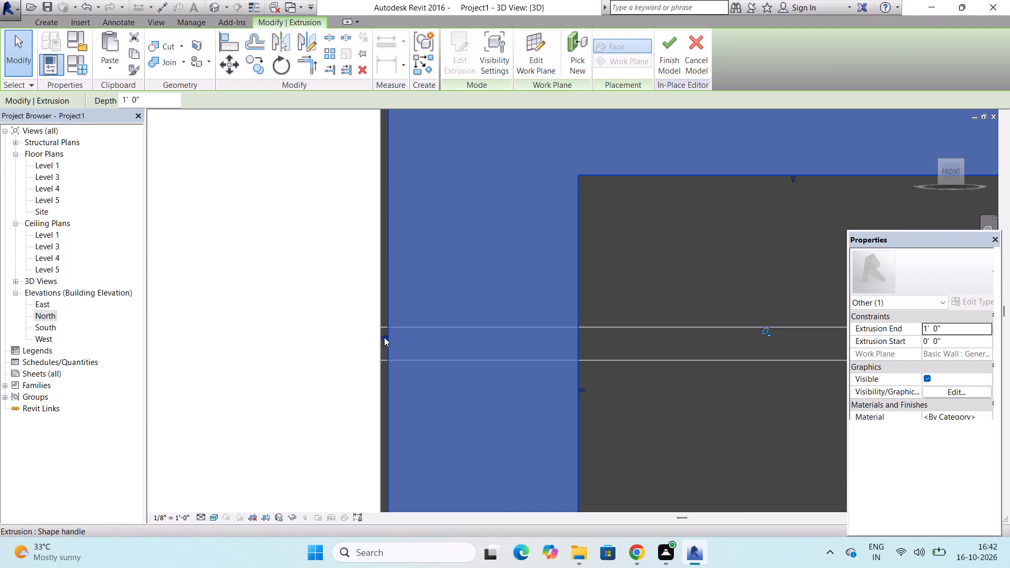
pyautogui.click(384, 338)
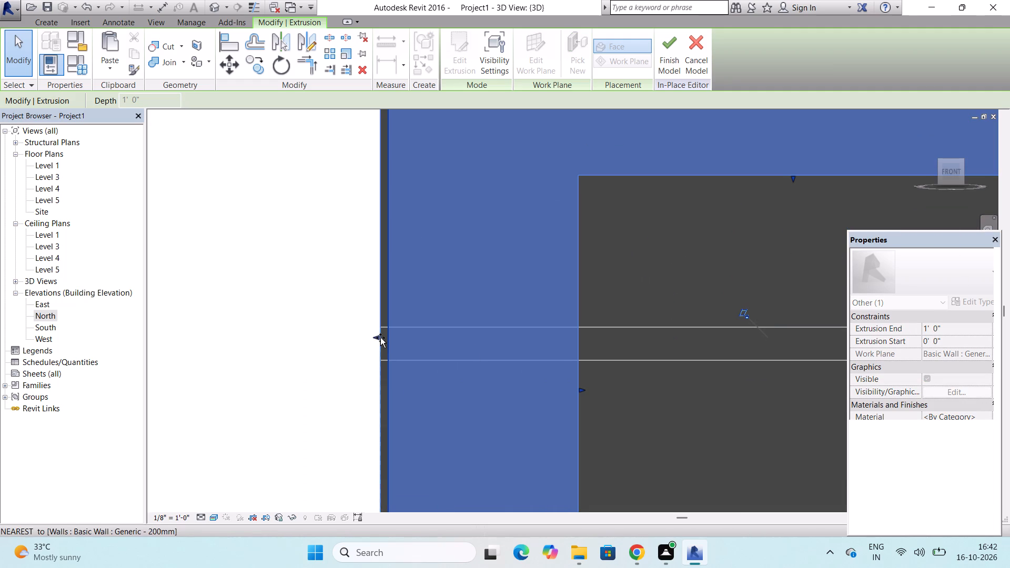
pyautogui.scroll(-3, 451, 308)
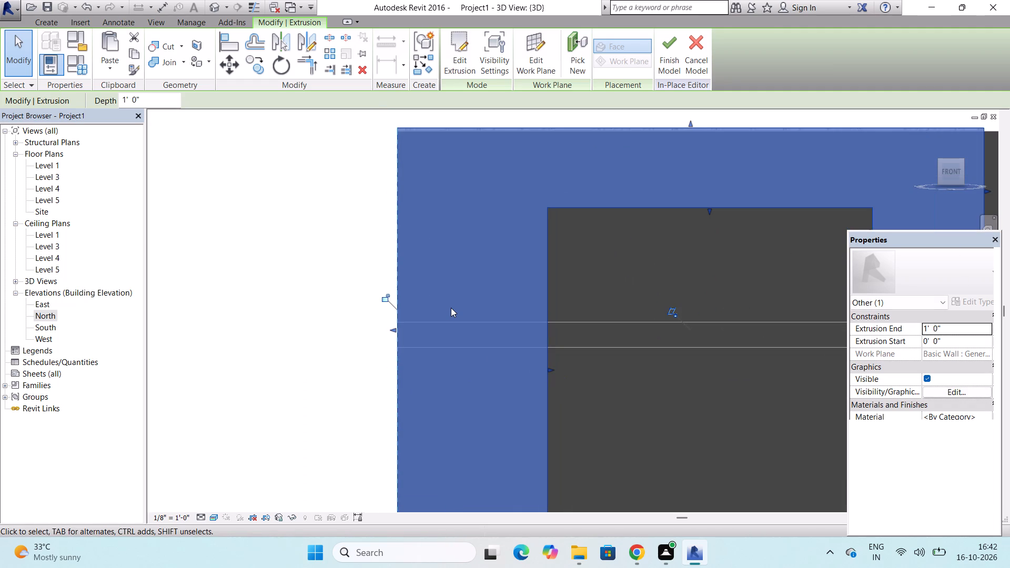
pyautogui.scroll(1, 463, 522)
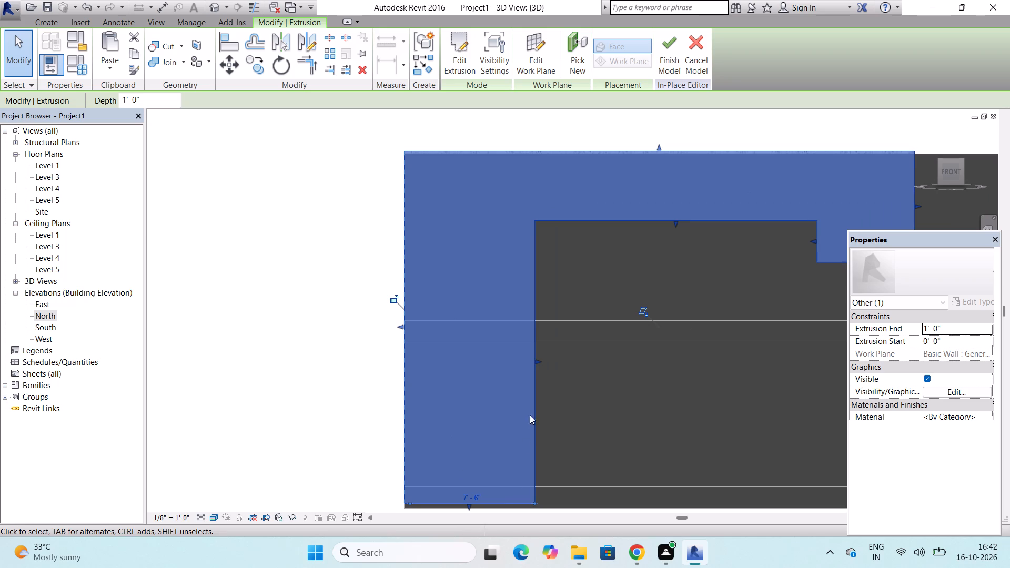
# Stretch the stepped extrusion's bottom edge down to the base of the front wall and finish the in-place model.
pyautogui.scroll(-3, 534, 366)
pyautogui.scroll(2, 507, 476)
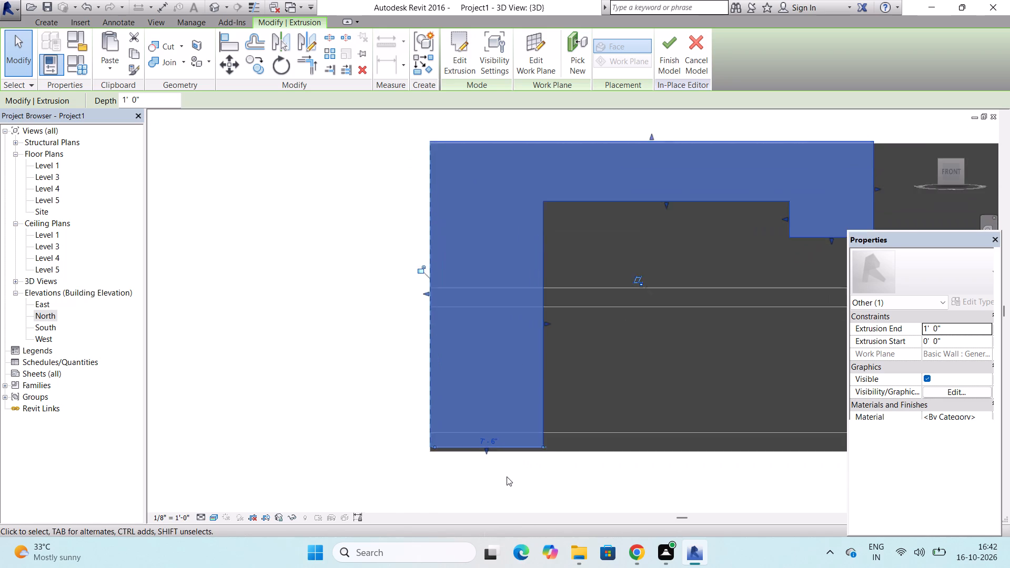
pyautogui.scroll(2, 507, 476)
pyautogui.scroll(6, 477, 439)
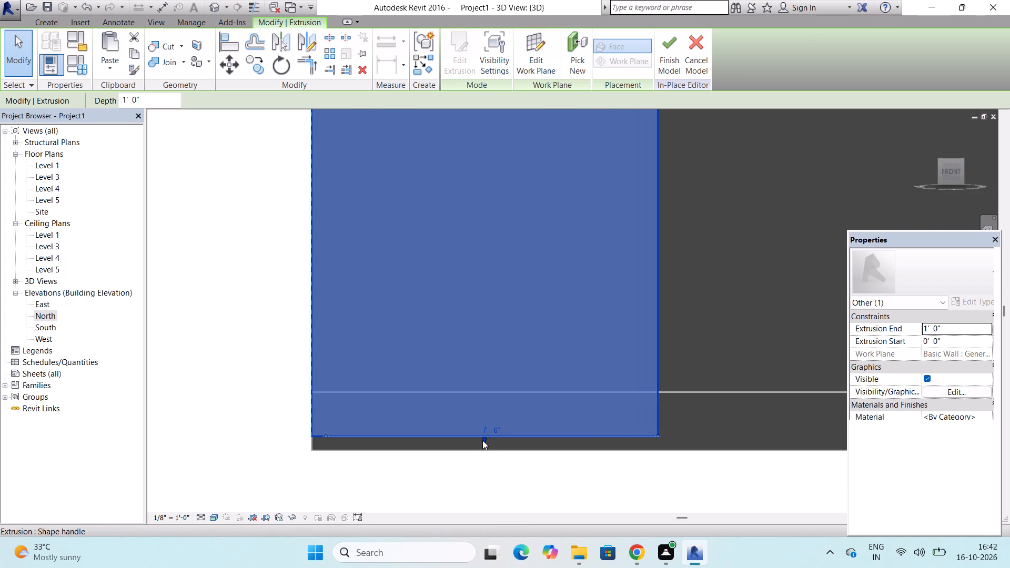
pyautogui.moveTo(484, 439); pyautogui.dragTo(484, 450)
pyautogui.click(355, 461)
pyautogui.scroll(-5, 355, 461)
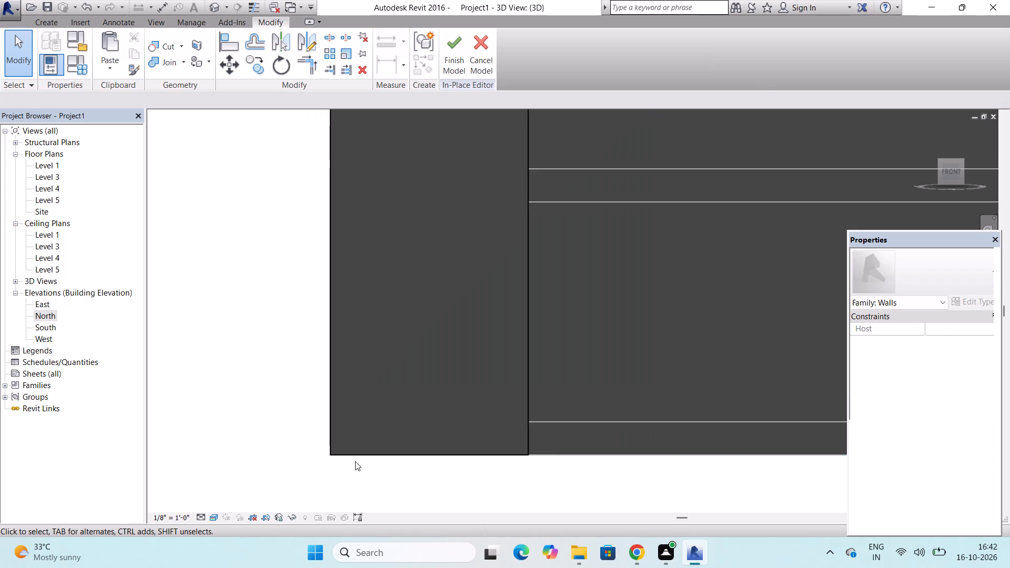
pyautogui.scroll(-4, 355, 461)
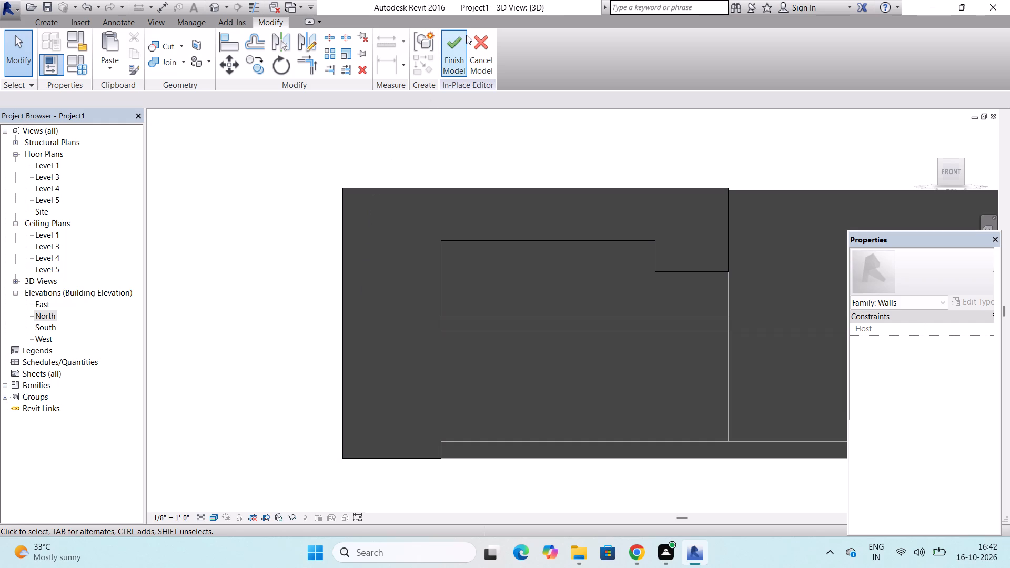
pyautogui.click(455, 60)
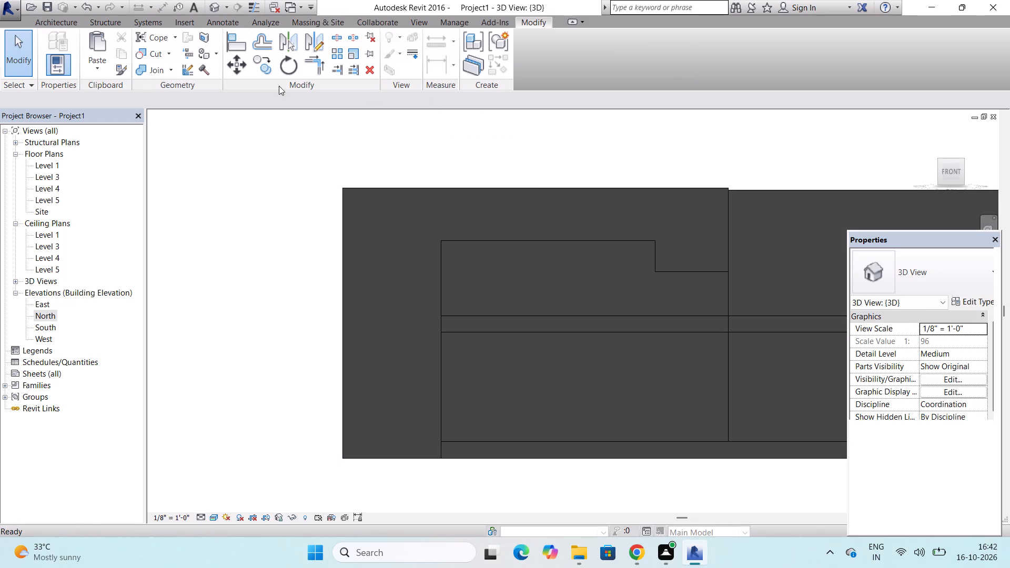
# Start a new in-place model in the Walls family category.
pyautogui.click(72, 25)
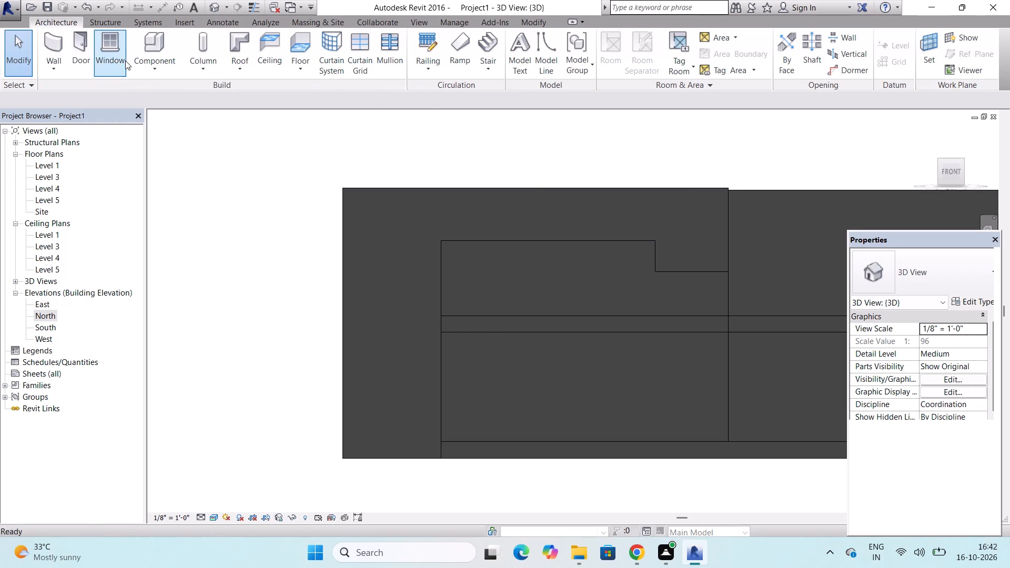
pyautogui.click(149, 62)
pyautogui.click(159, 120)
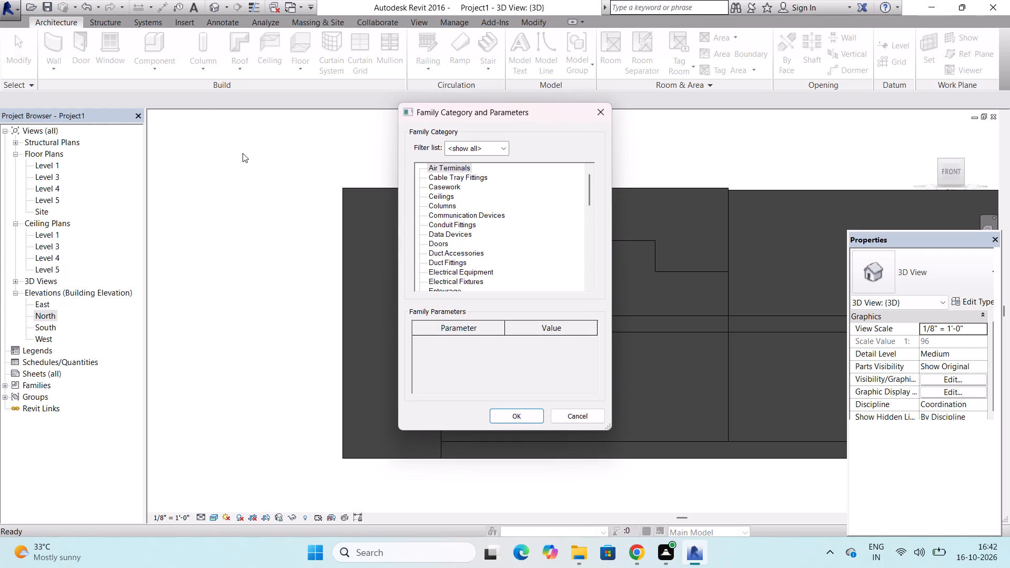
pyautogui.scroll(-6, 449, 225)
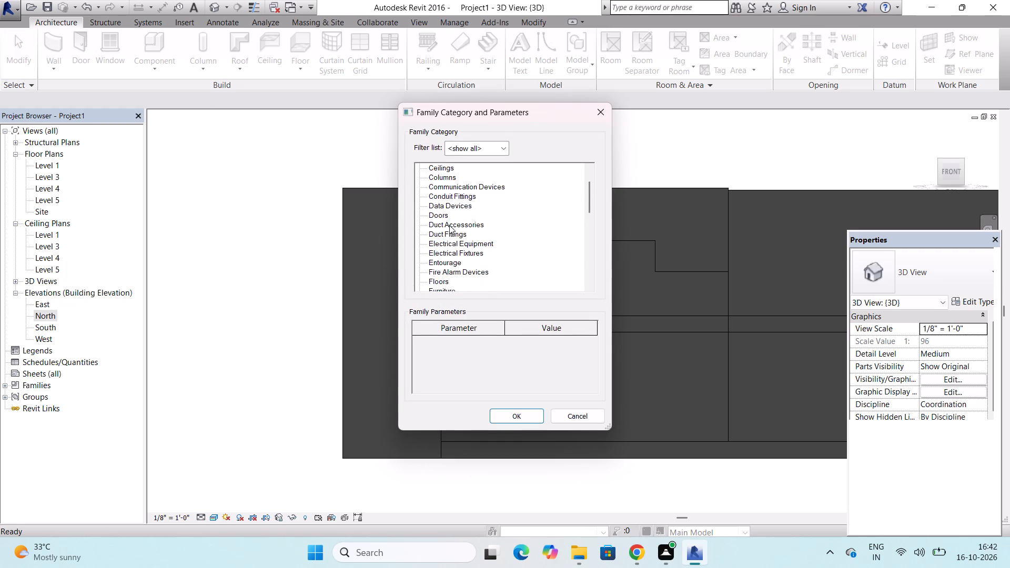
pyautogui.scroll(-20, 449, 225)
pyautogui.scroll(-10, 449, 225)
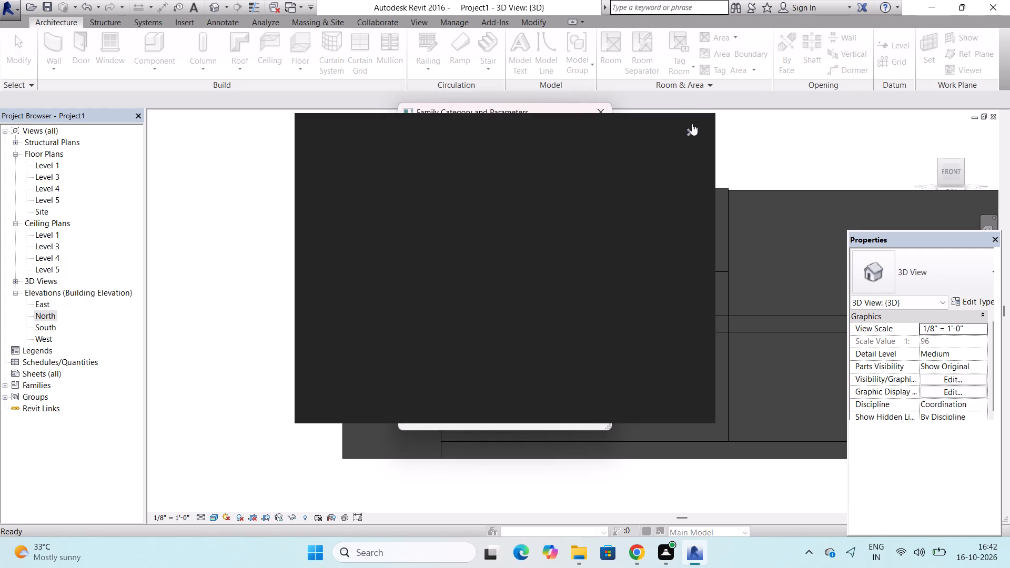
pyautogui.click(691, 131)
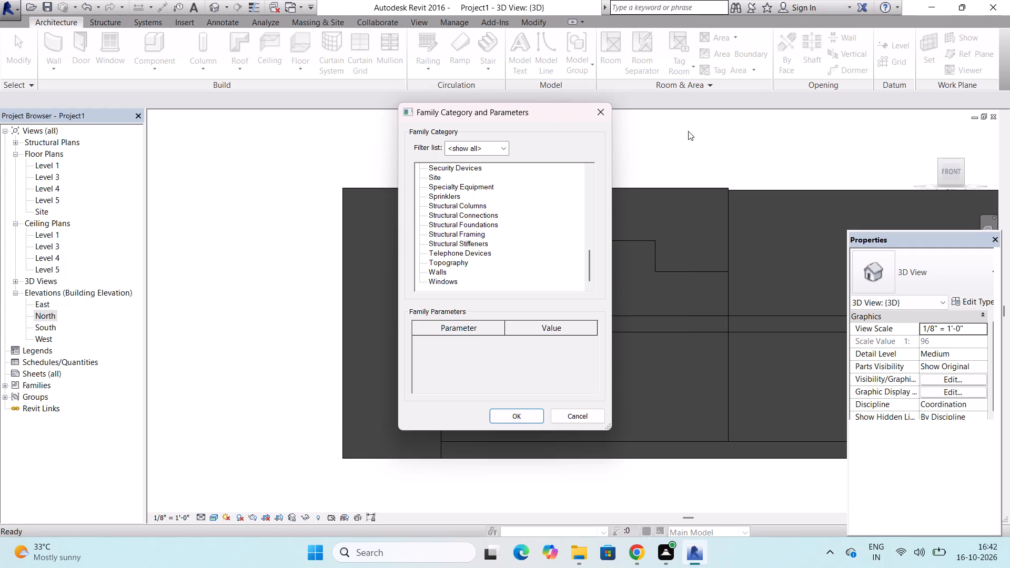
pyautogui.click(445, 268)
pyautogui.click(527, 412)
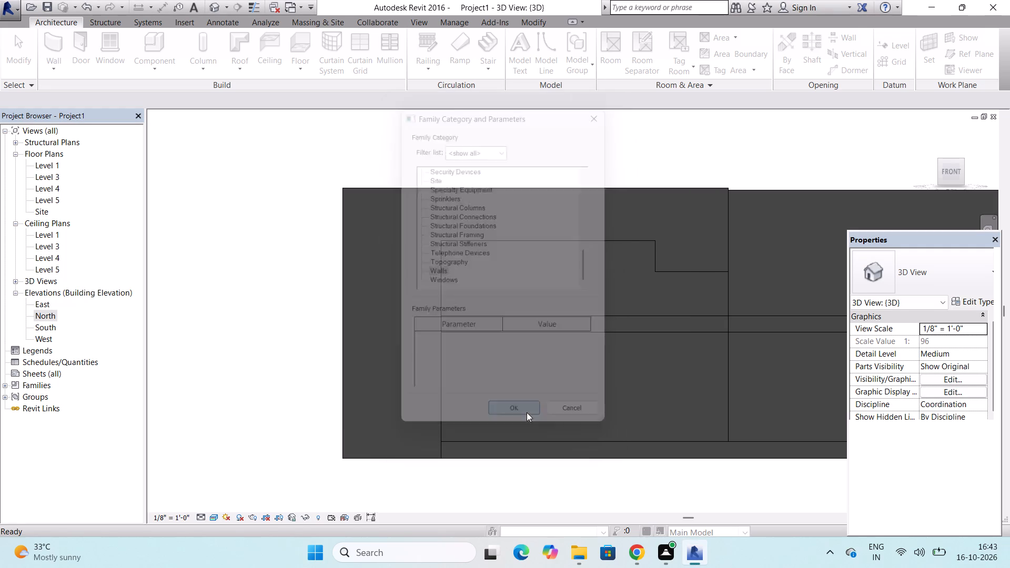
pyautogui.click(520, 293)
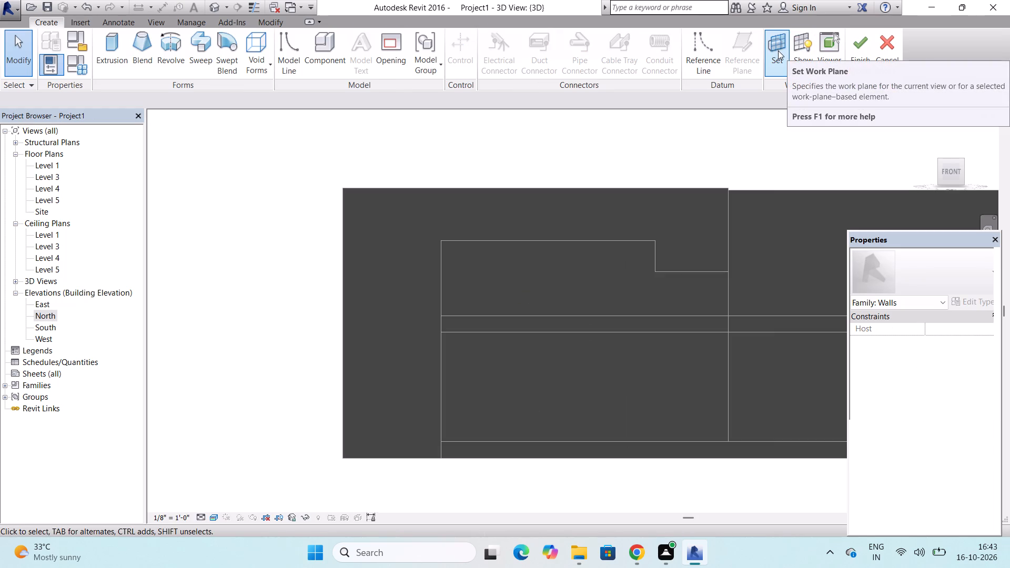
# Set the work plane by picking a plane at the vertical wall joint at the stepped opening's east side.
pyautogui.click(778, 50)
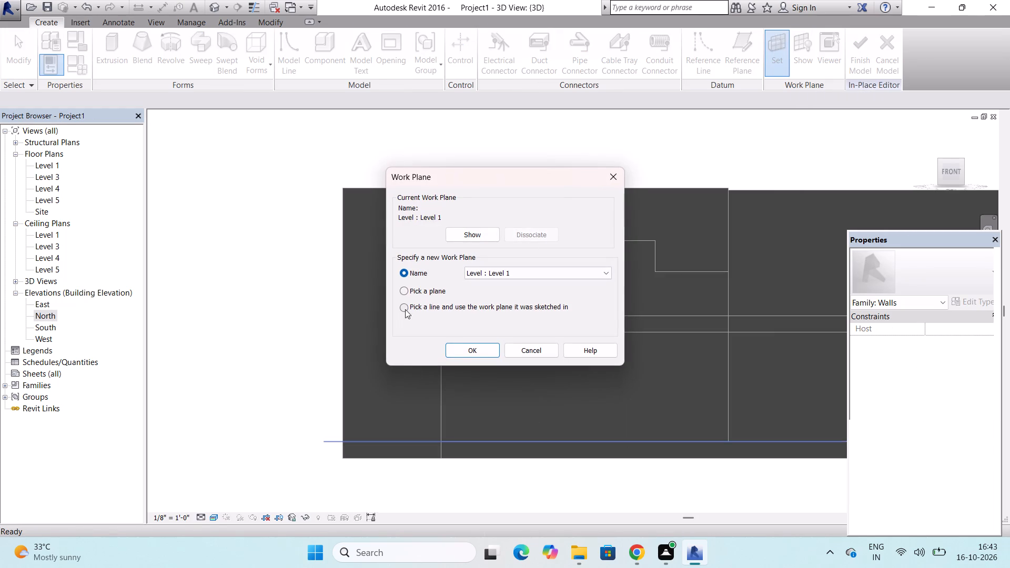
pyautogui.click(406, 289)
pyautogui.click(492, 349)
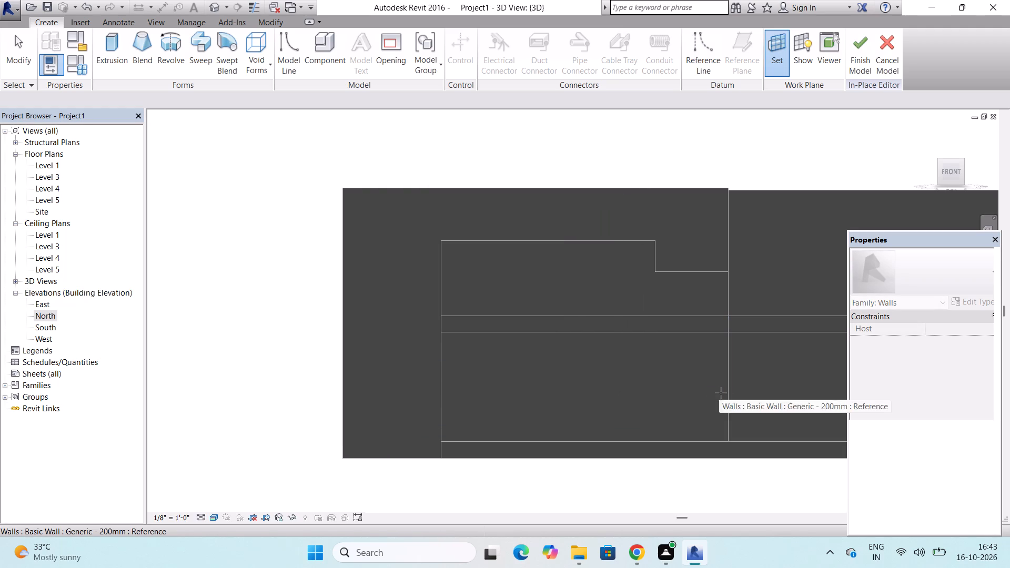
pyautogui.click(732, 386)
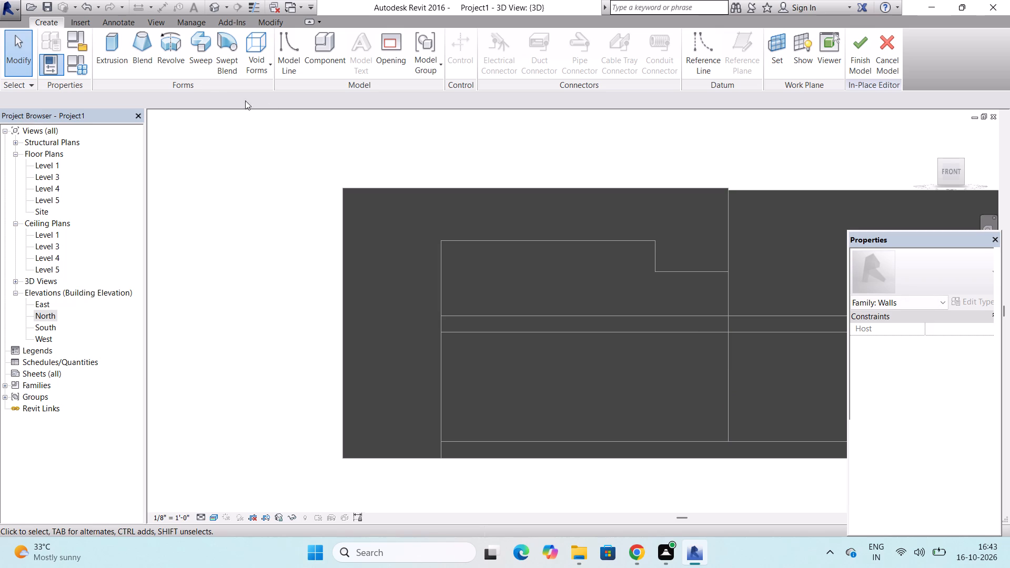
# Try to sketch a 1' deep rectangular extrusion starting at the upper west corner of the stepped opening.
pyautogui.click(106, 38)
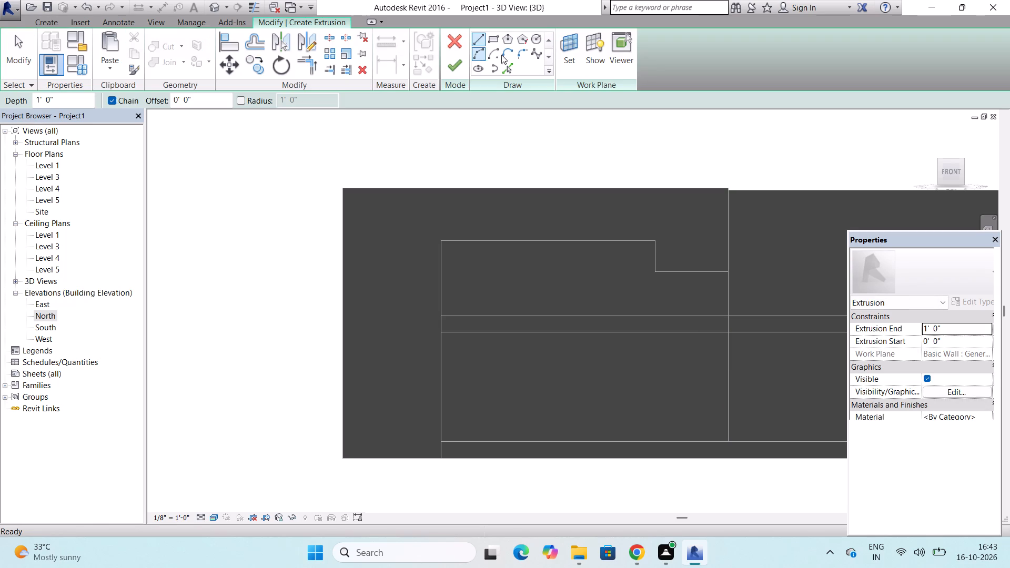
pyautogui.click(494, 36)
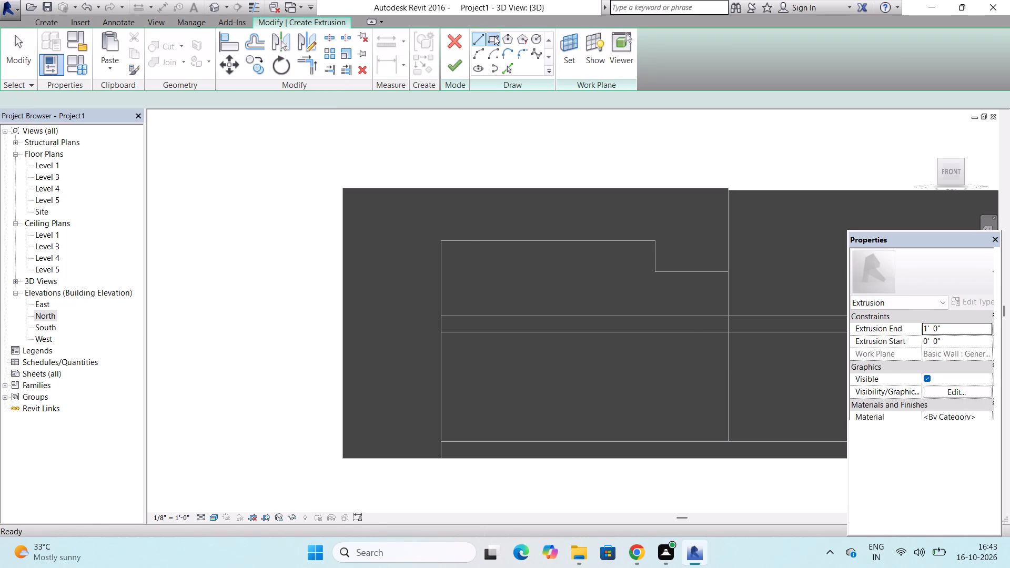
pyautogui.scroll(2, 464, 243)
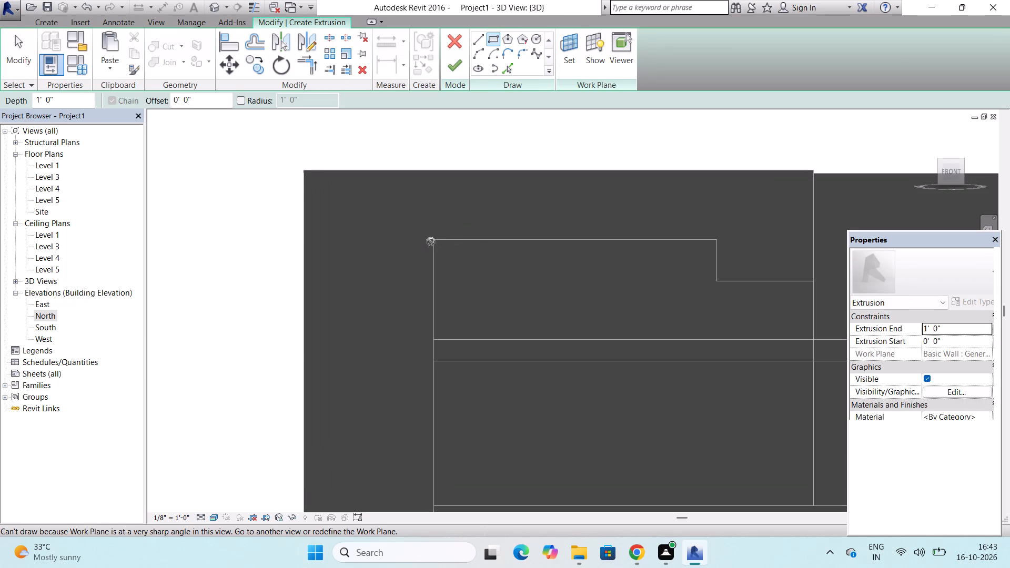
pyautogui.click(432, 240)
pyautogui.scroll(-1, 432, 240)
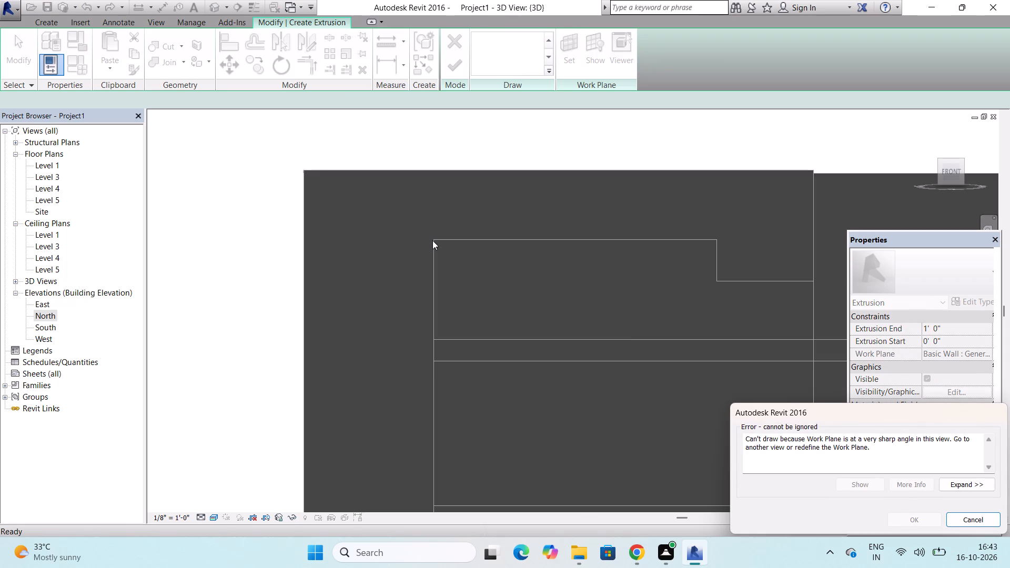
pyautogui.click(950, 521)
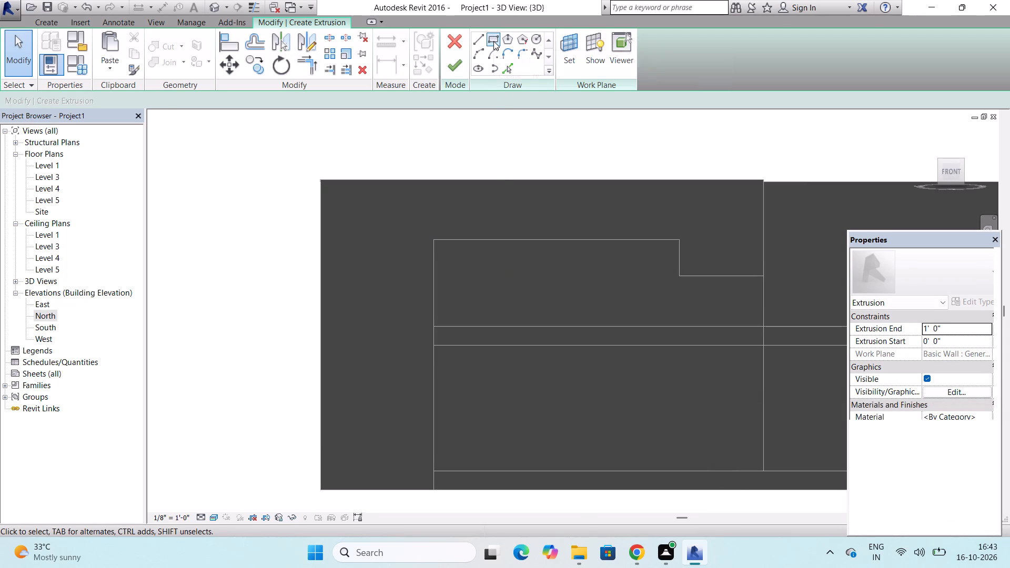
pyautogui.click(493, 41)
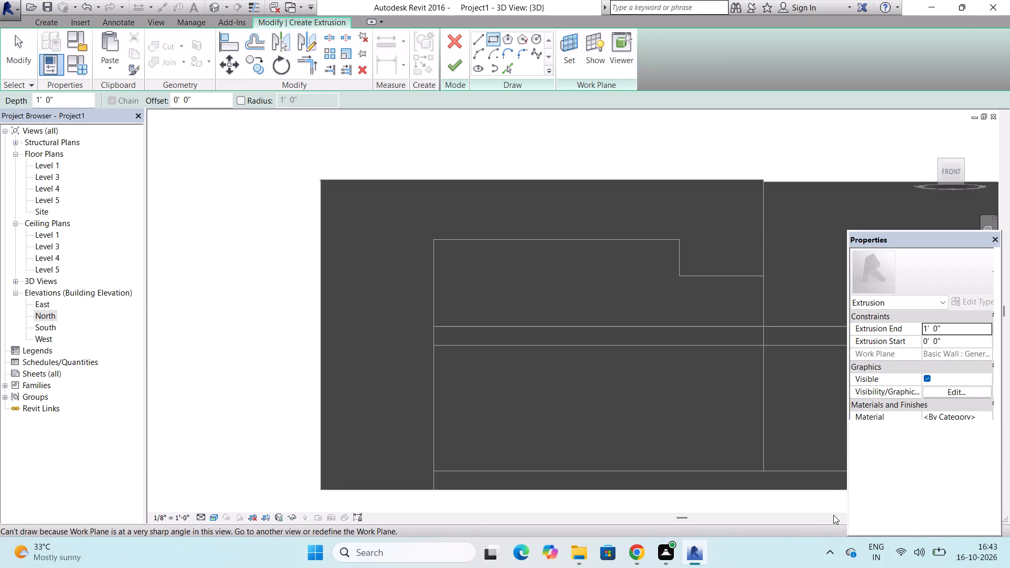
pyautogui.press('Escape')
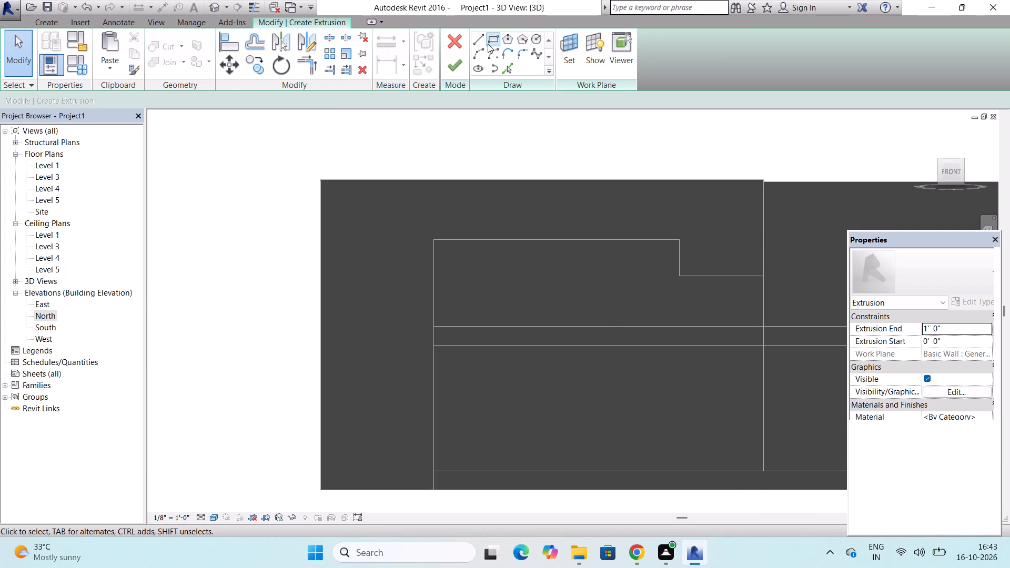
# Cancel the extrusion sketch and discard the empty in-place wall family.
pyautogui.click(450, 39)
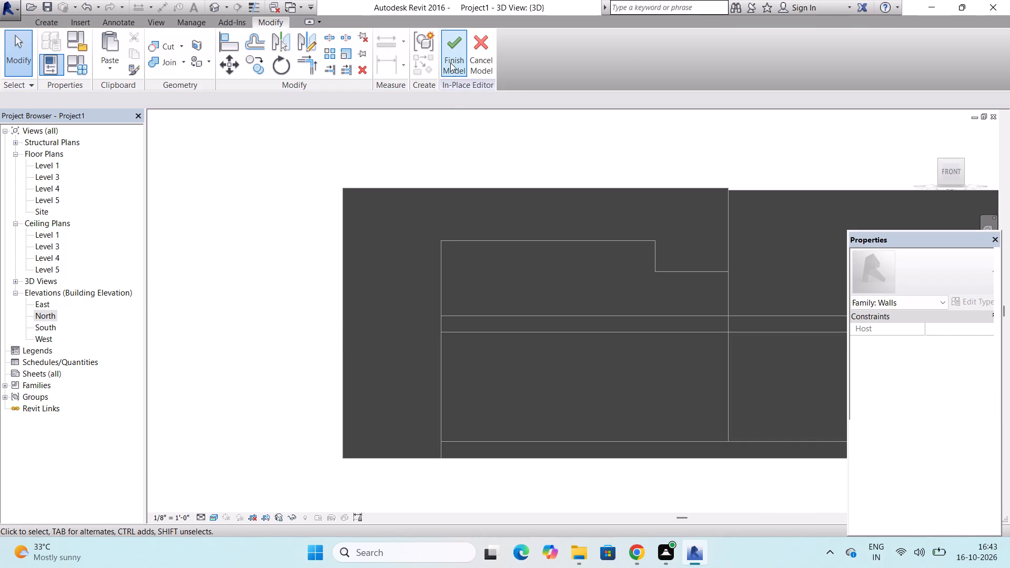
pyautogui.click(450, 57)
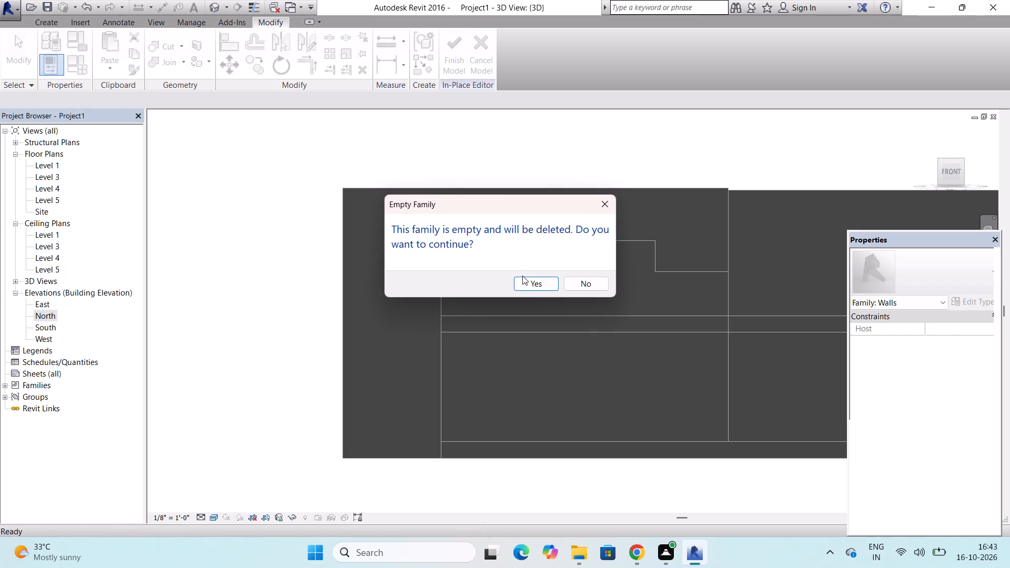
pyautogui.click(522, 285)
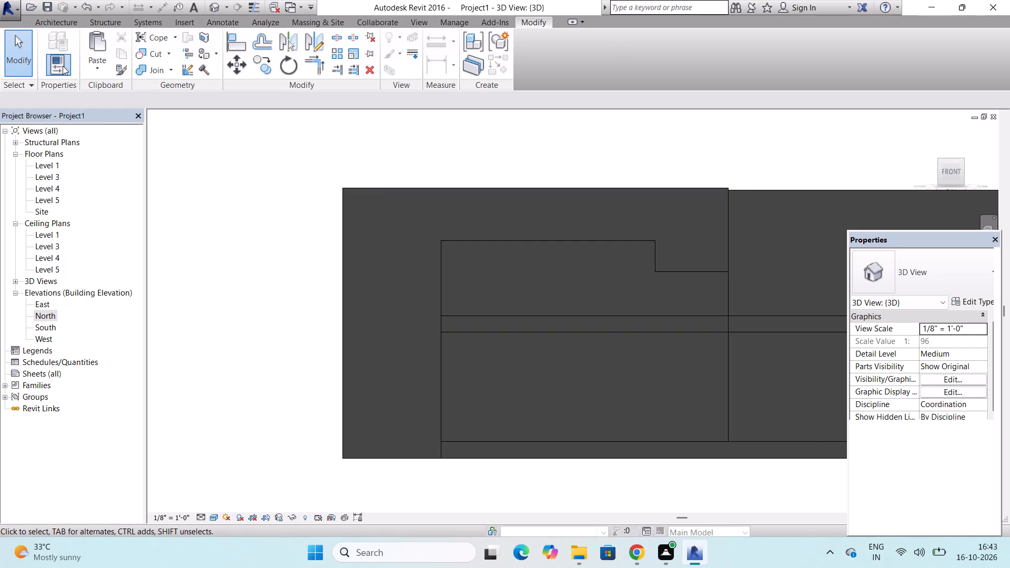
# Set a new work plane by picking a plane at the upper floor edge line crossing the stepped opening.
pyautogui.click(40, 21)
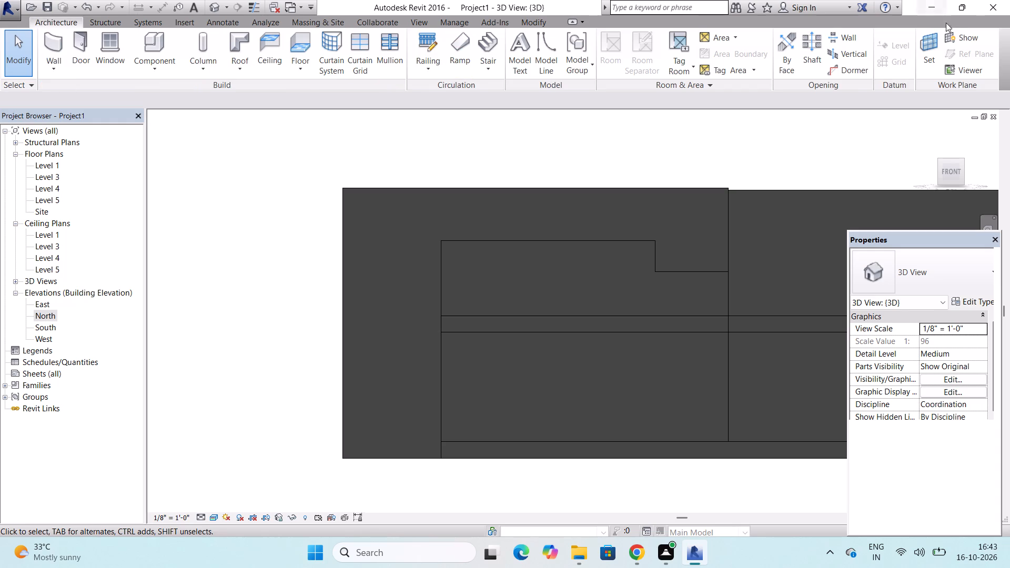
pyautogui.click(935, 67)
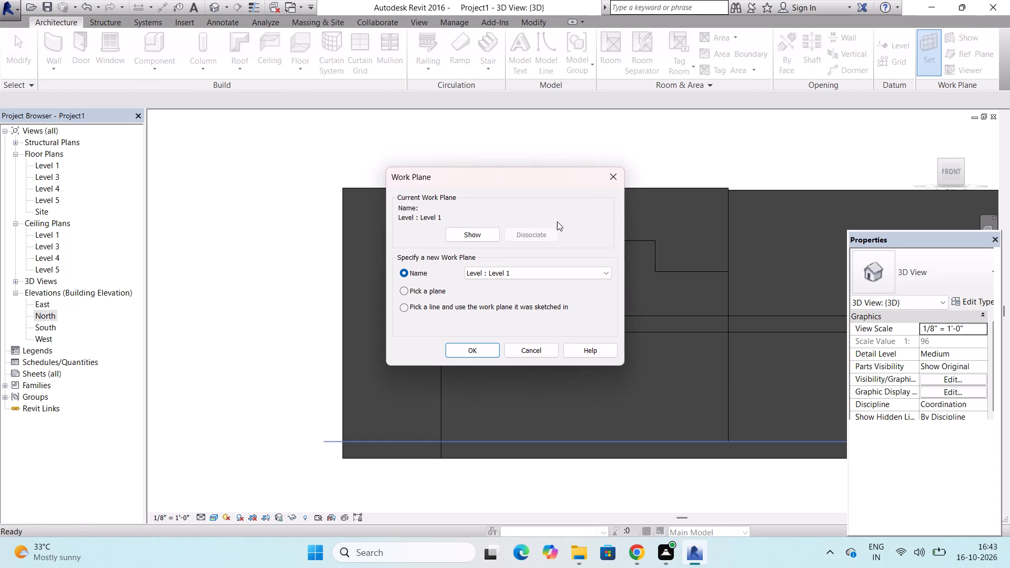
pyautogui.click(415, 288)
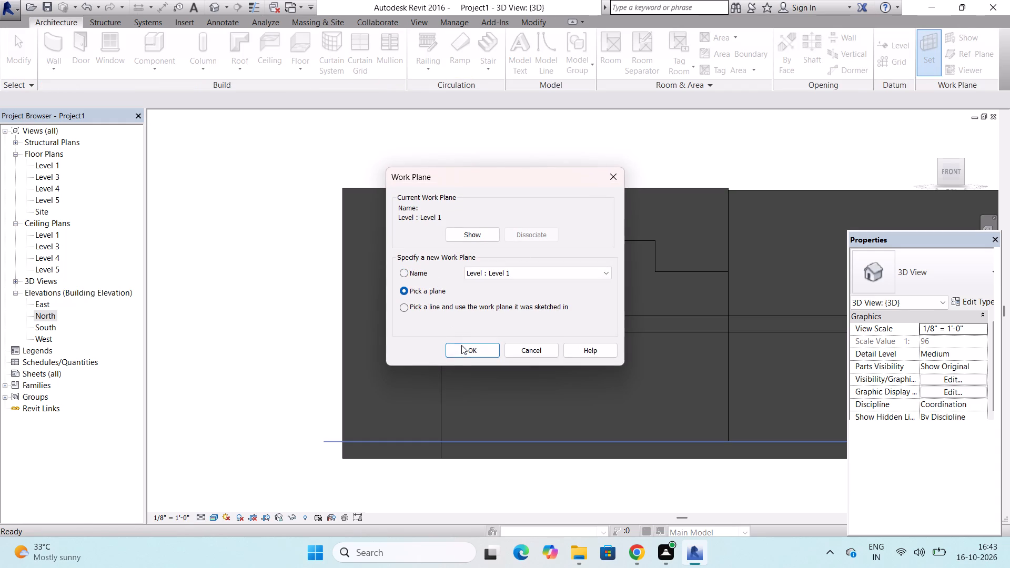
pyautogui.click(464, 351)
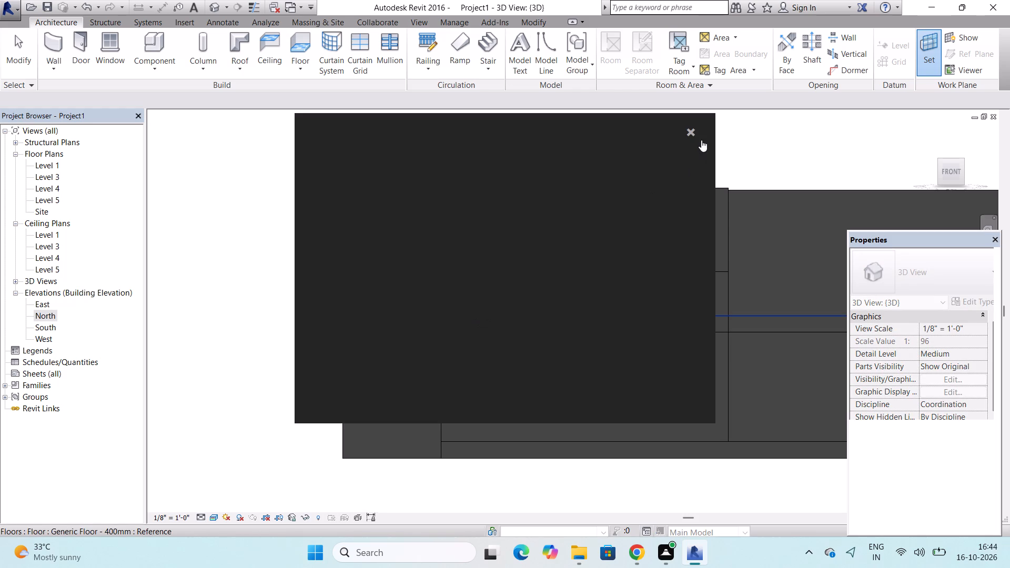
pyautogui.click(692, 129)
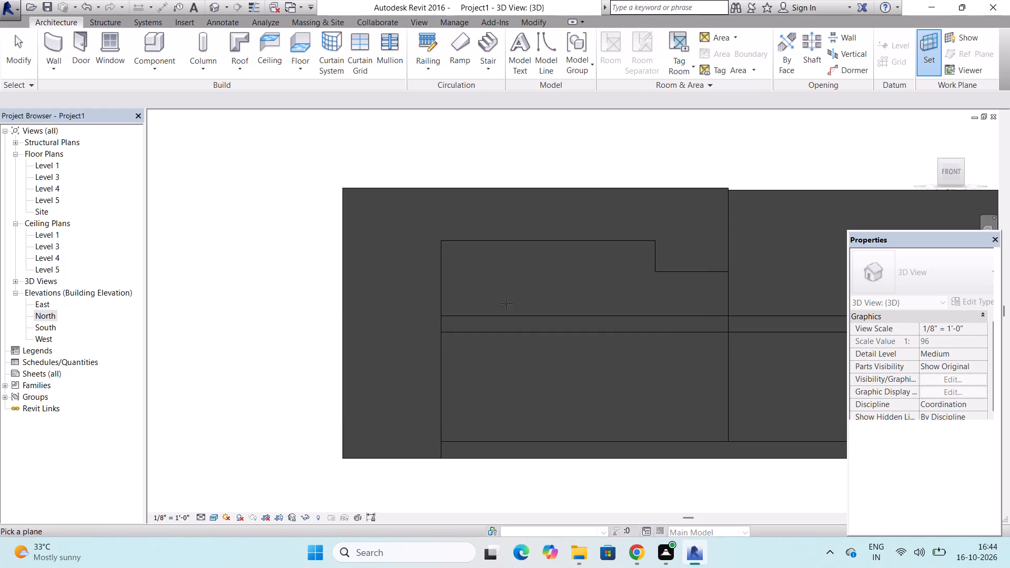
pyautogui.click(487, 319)
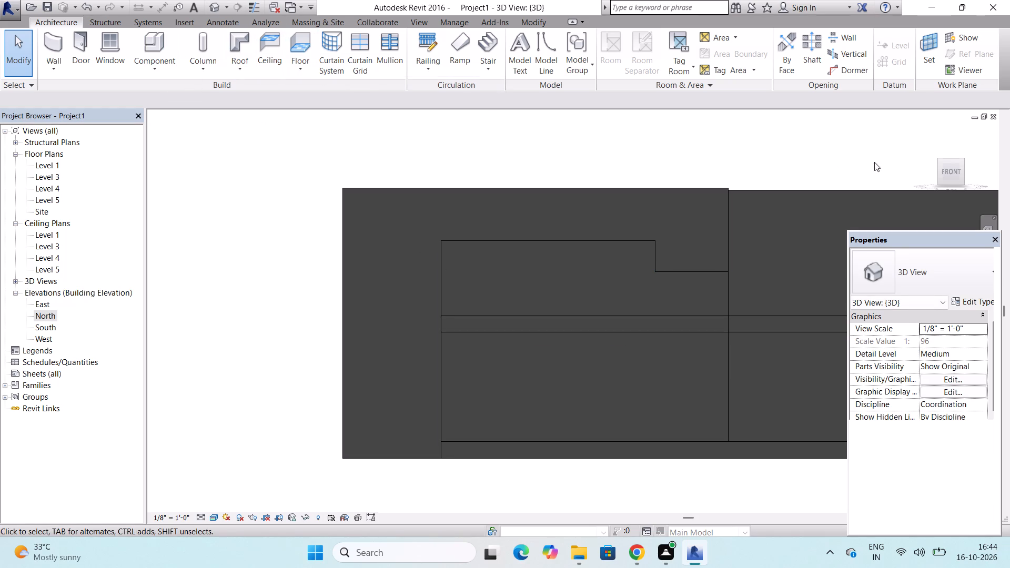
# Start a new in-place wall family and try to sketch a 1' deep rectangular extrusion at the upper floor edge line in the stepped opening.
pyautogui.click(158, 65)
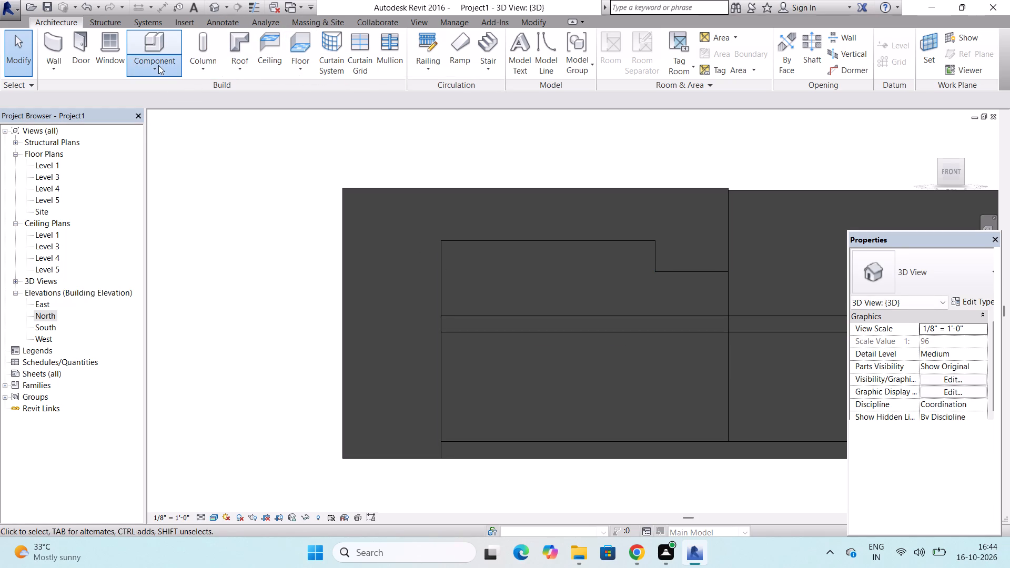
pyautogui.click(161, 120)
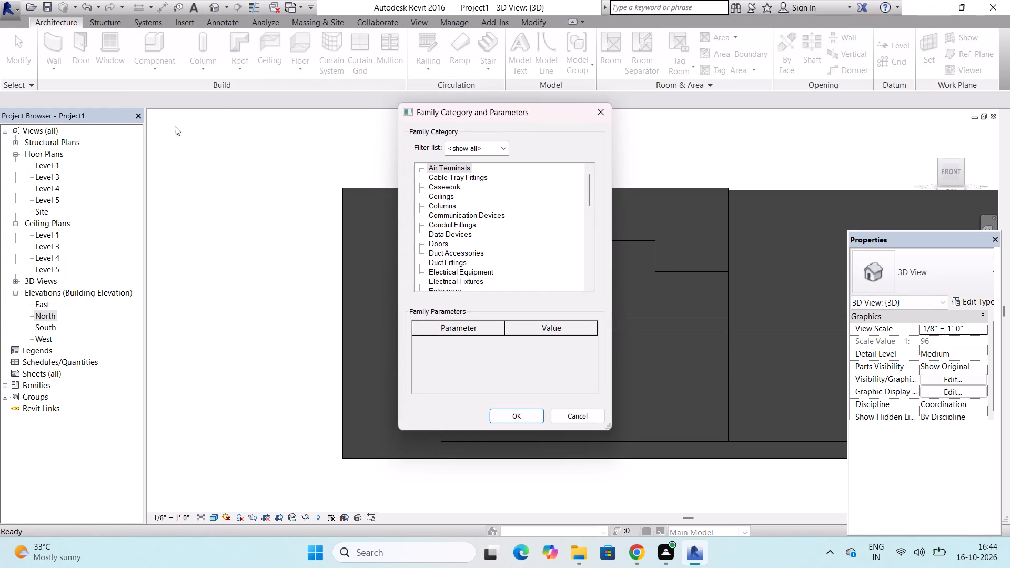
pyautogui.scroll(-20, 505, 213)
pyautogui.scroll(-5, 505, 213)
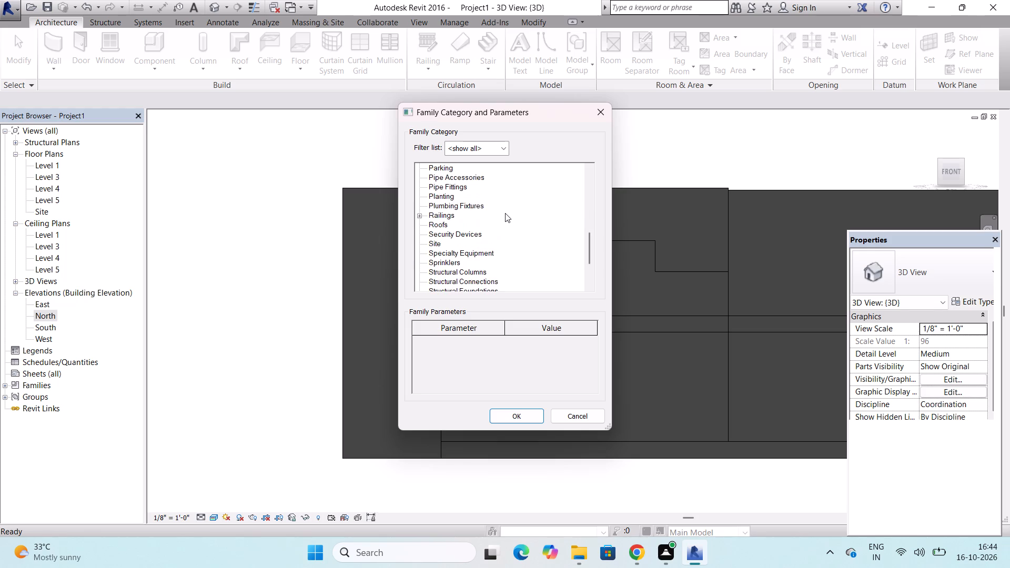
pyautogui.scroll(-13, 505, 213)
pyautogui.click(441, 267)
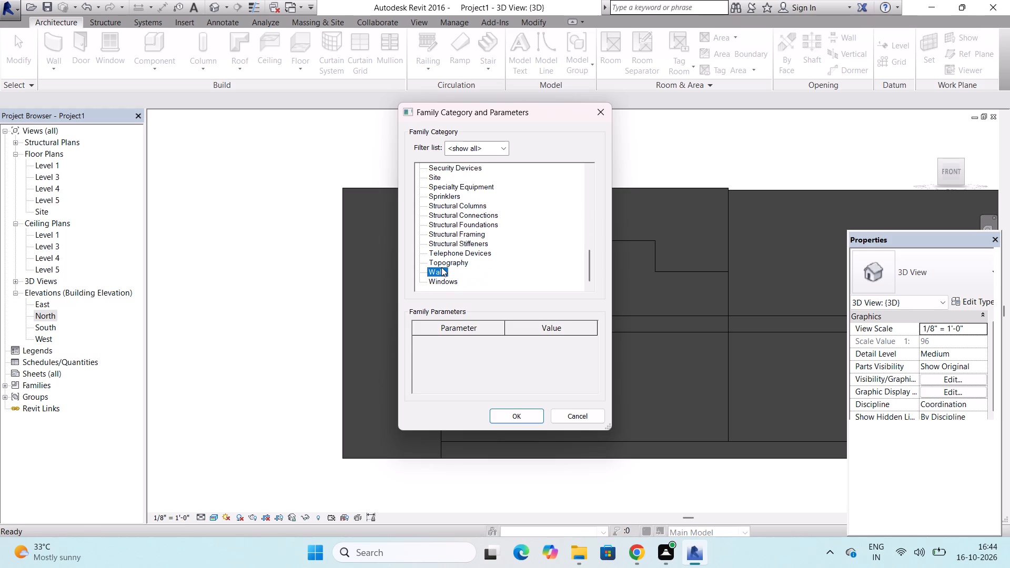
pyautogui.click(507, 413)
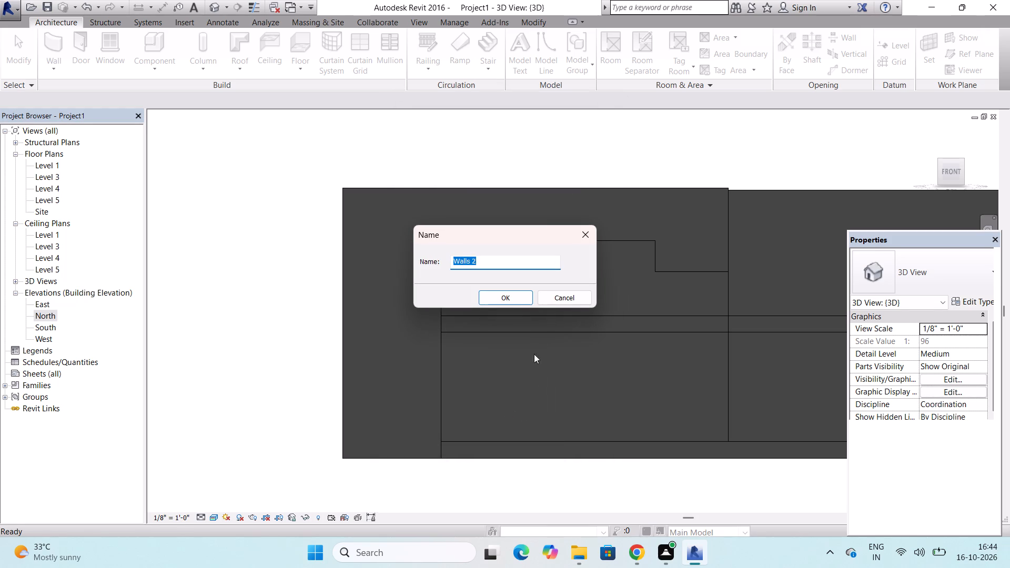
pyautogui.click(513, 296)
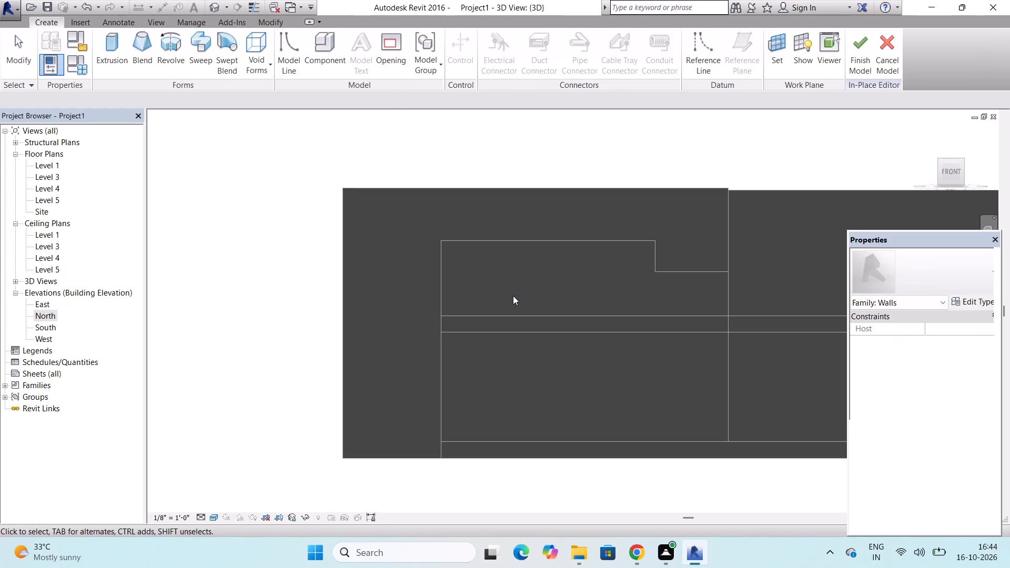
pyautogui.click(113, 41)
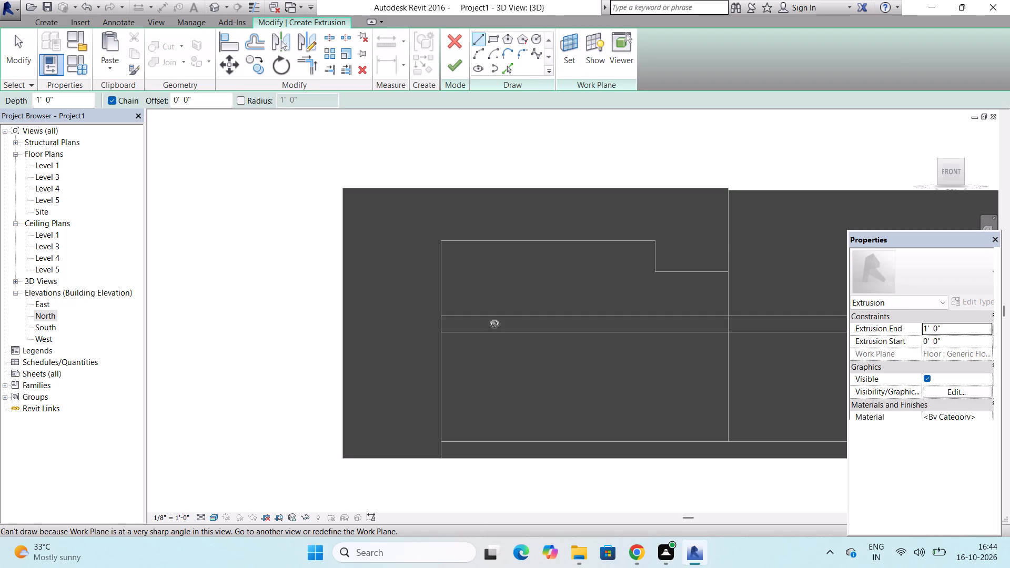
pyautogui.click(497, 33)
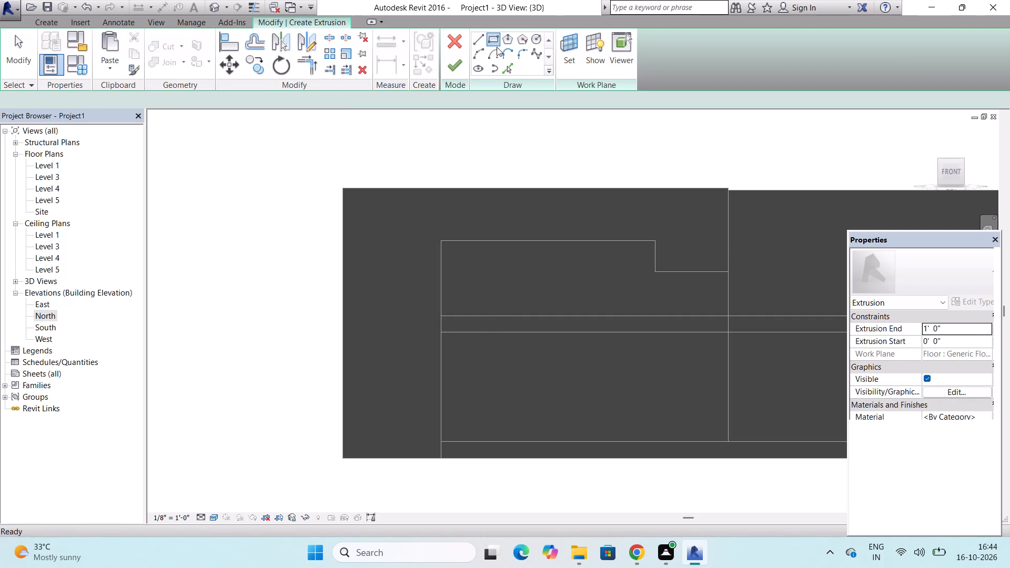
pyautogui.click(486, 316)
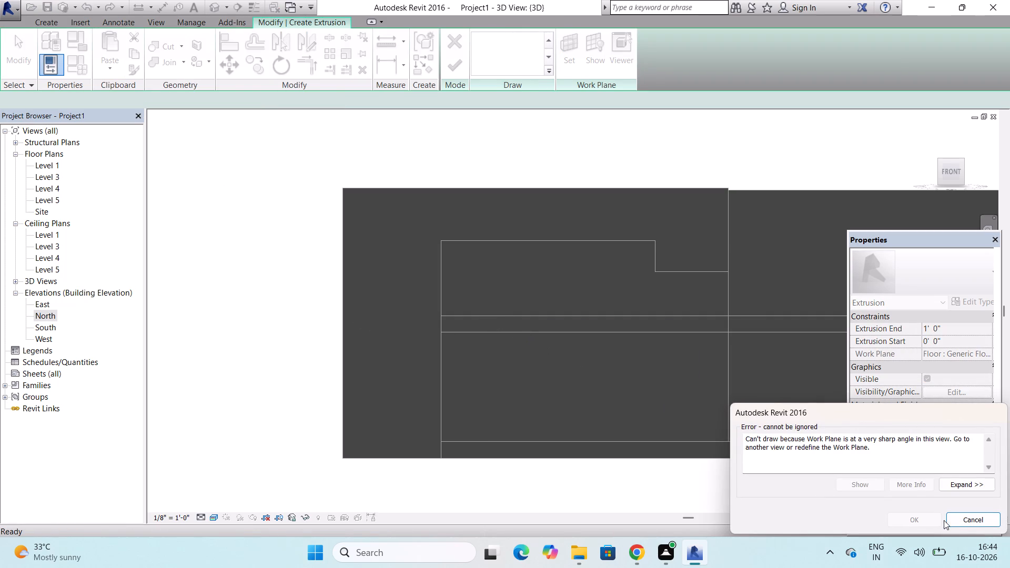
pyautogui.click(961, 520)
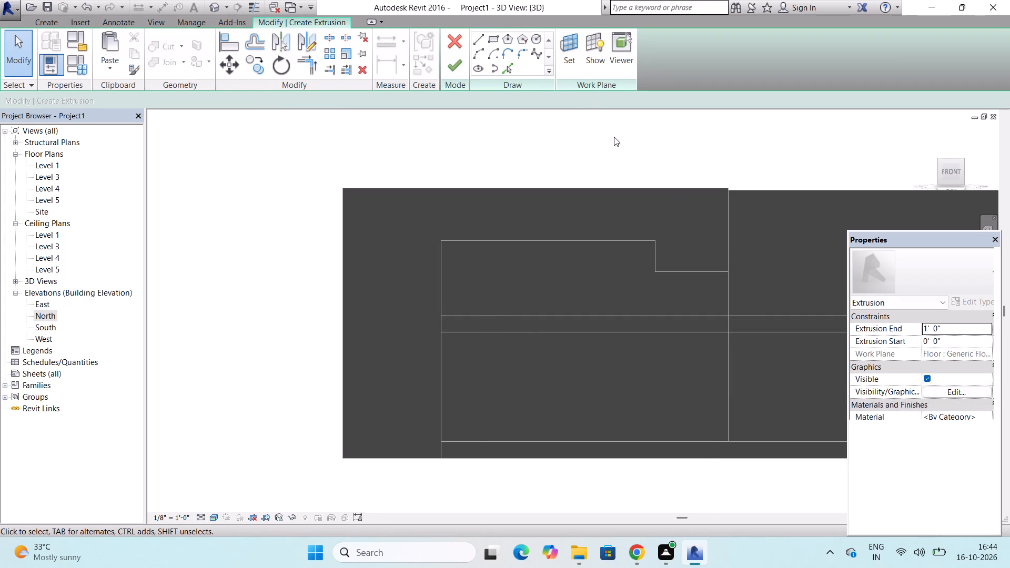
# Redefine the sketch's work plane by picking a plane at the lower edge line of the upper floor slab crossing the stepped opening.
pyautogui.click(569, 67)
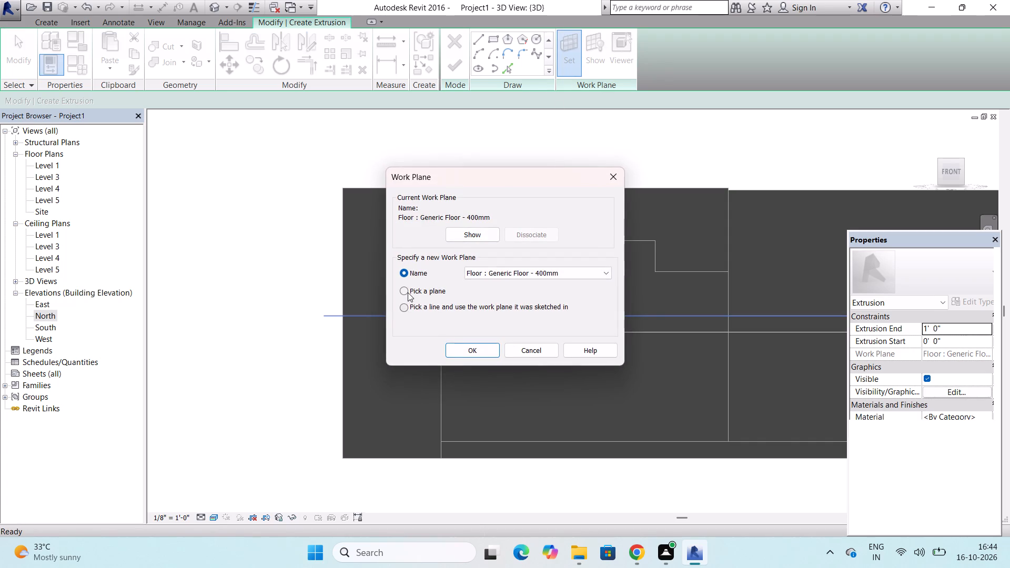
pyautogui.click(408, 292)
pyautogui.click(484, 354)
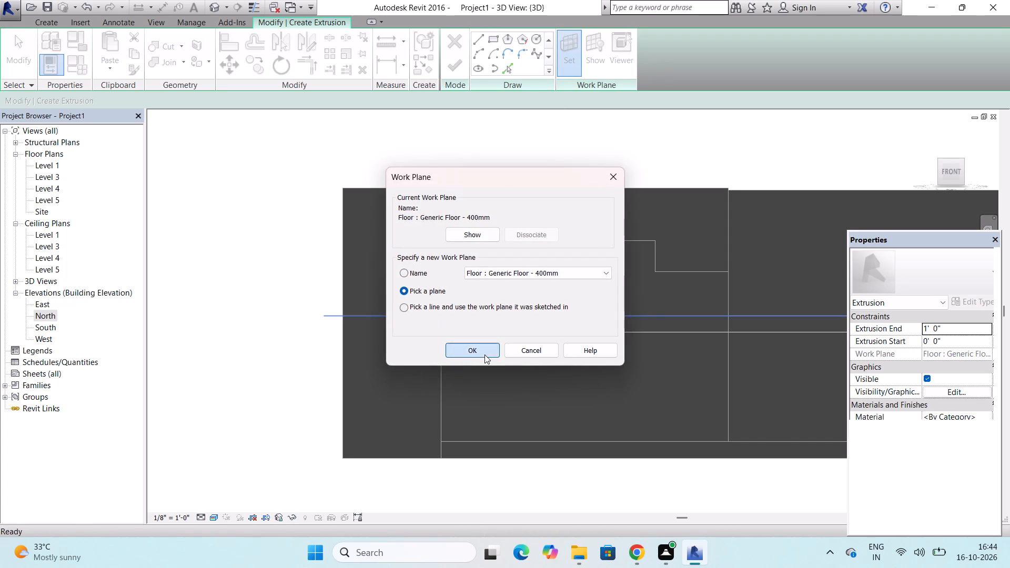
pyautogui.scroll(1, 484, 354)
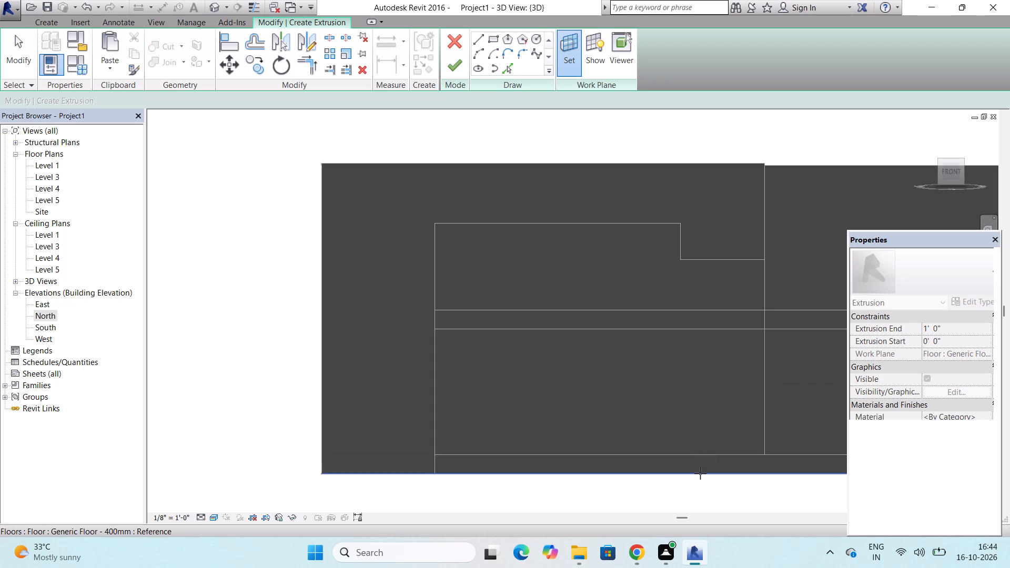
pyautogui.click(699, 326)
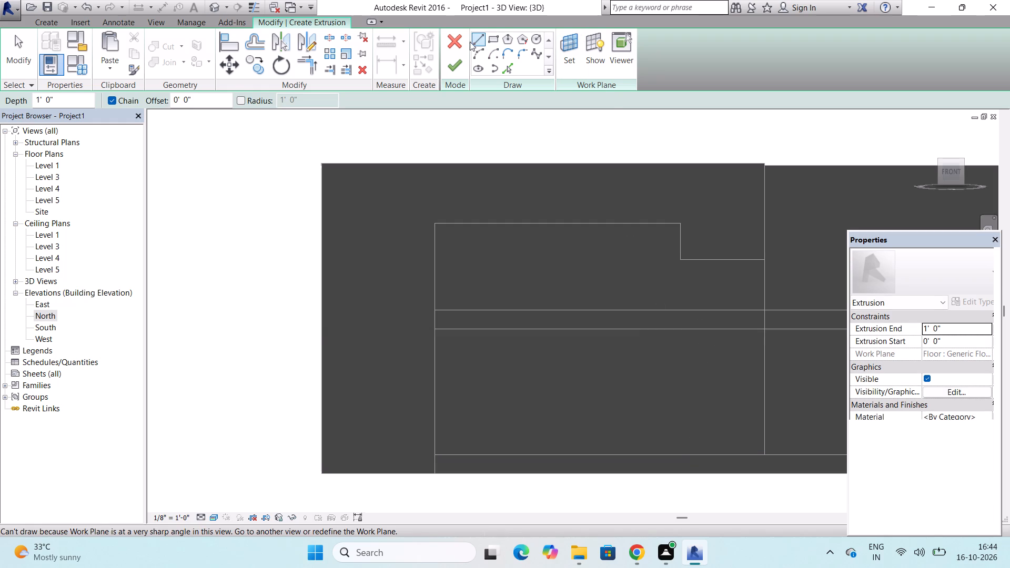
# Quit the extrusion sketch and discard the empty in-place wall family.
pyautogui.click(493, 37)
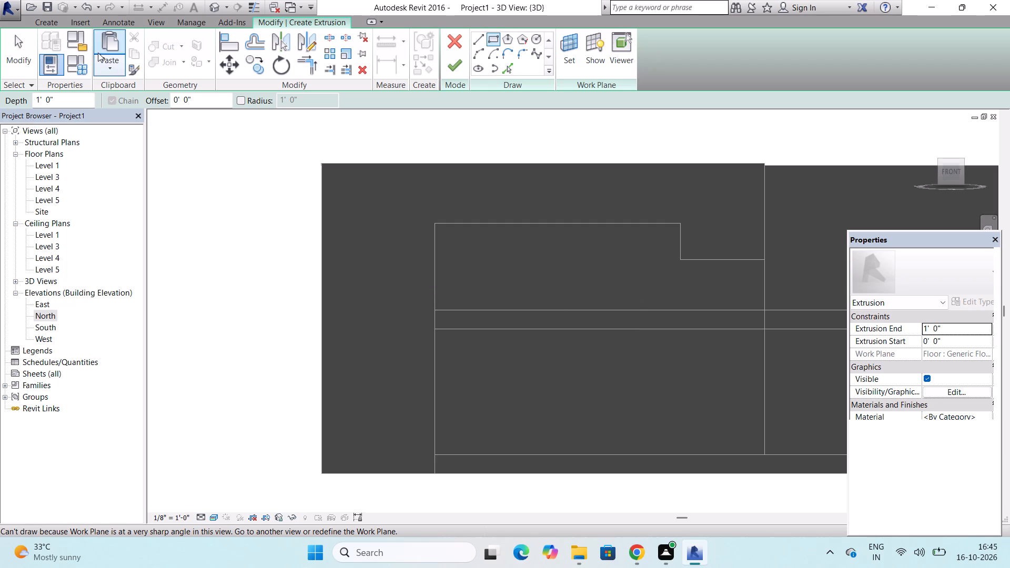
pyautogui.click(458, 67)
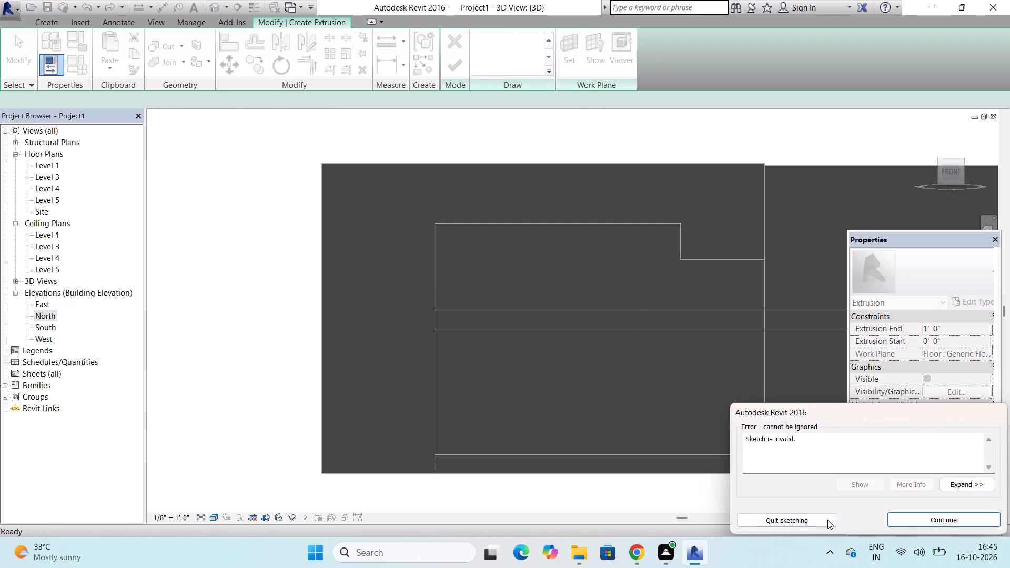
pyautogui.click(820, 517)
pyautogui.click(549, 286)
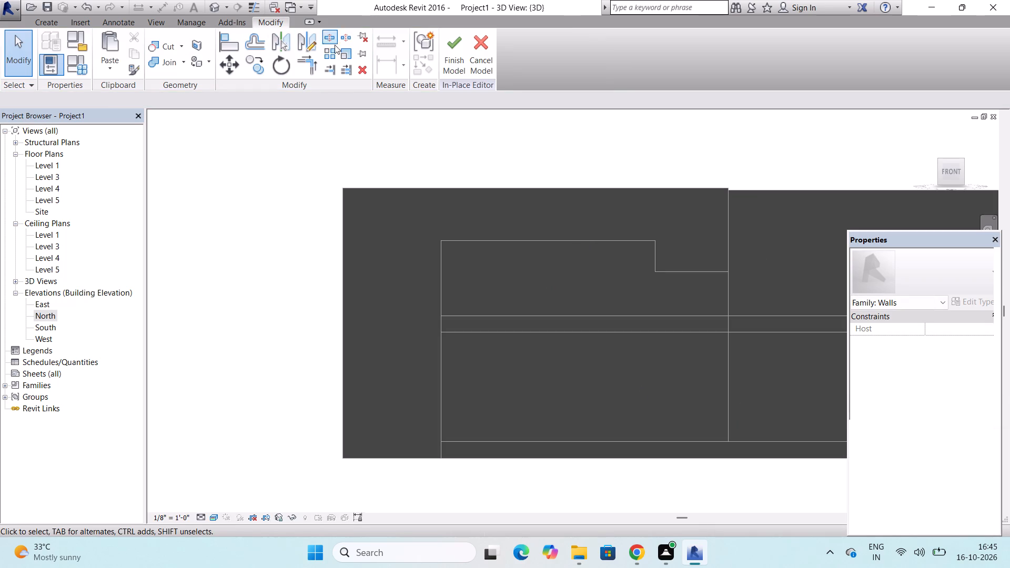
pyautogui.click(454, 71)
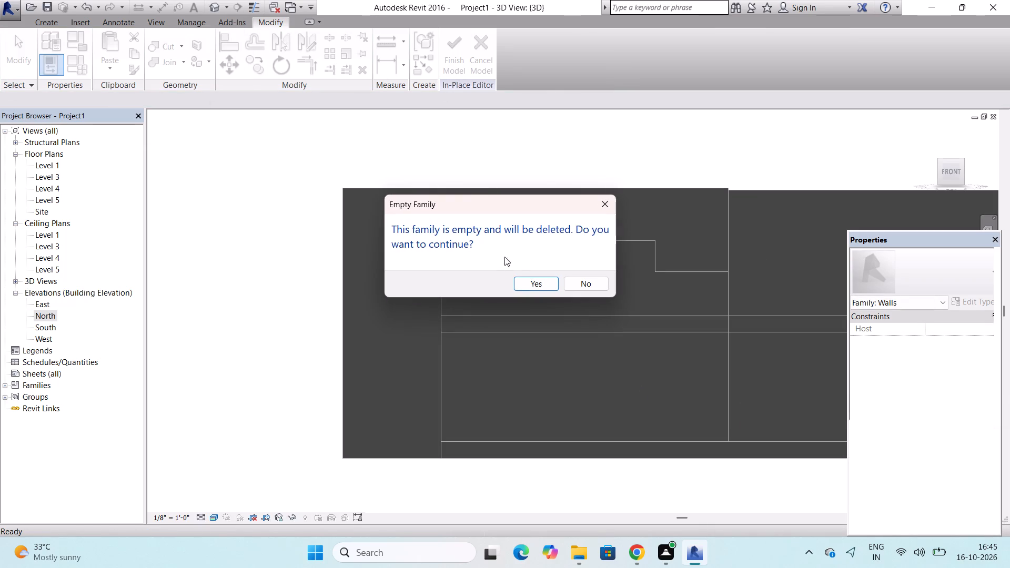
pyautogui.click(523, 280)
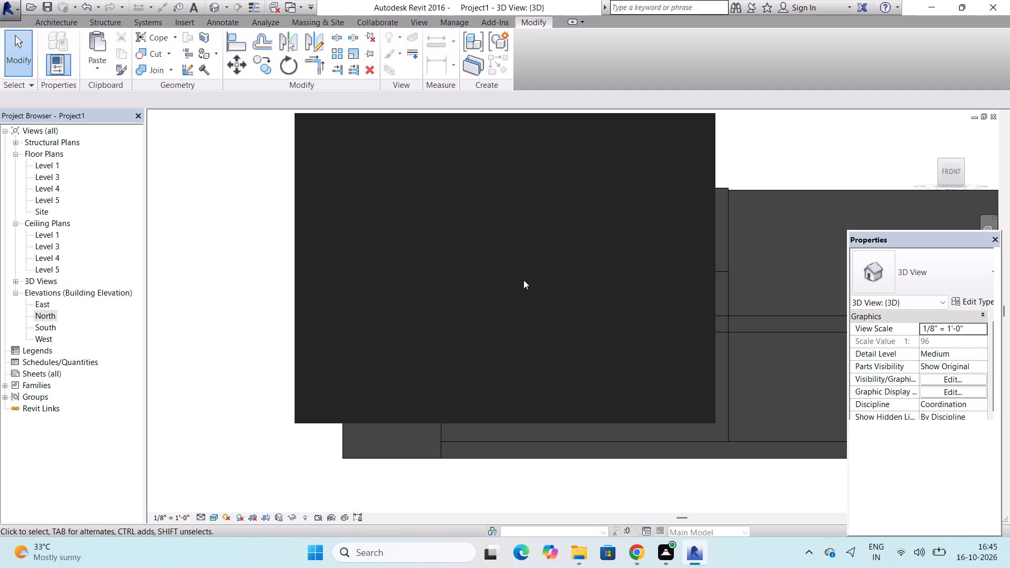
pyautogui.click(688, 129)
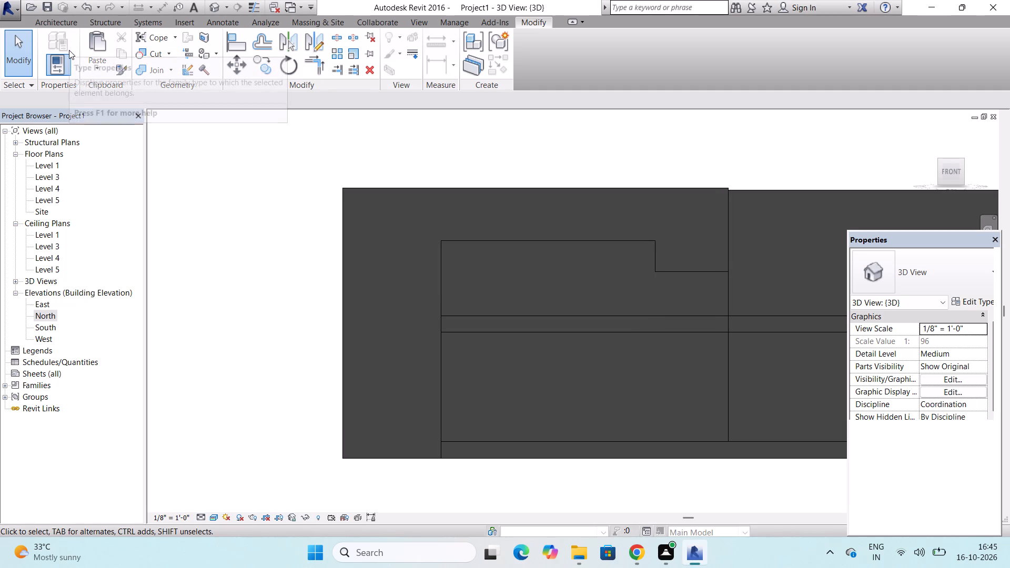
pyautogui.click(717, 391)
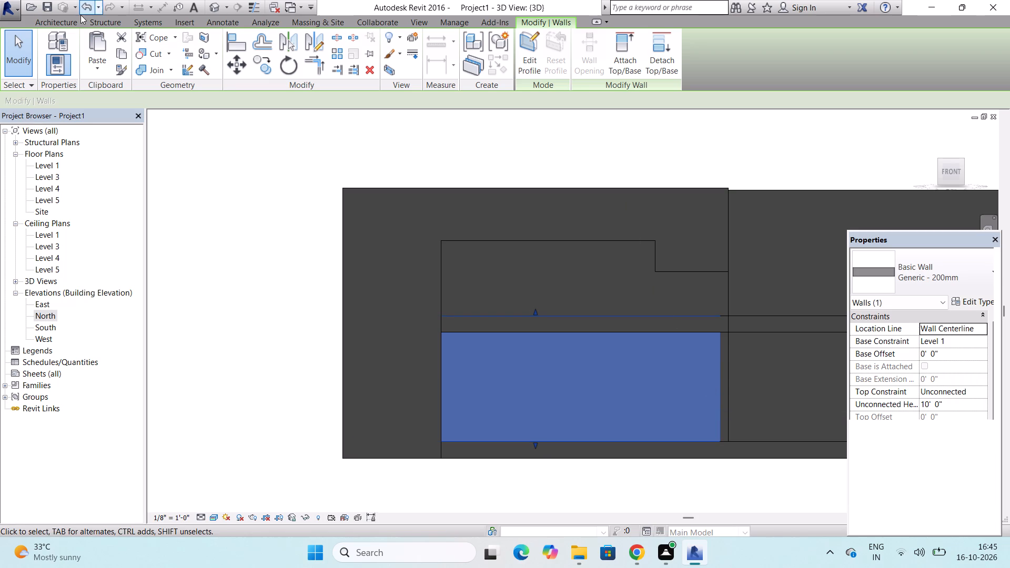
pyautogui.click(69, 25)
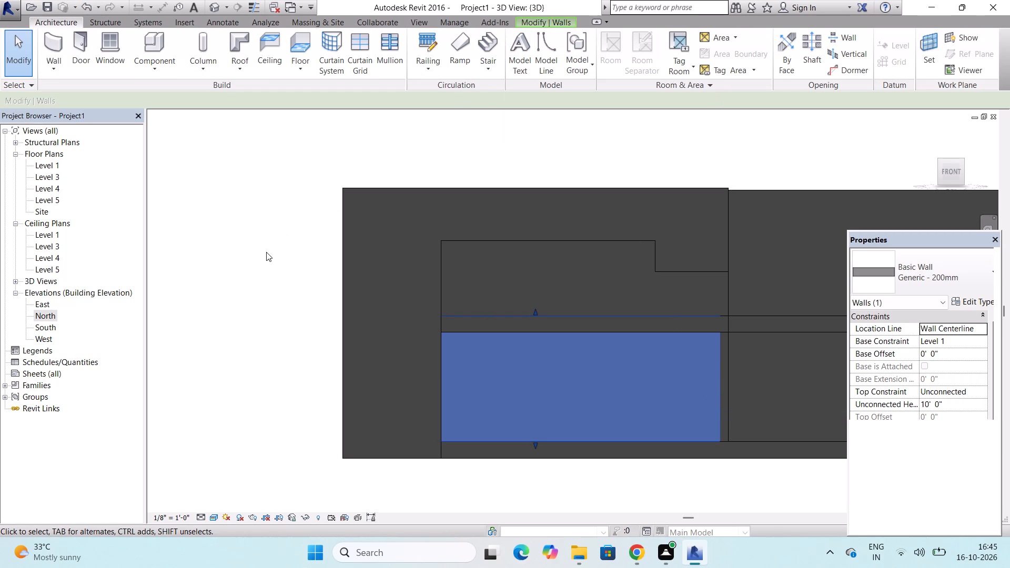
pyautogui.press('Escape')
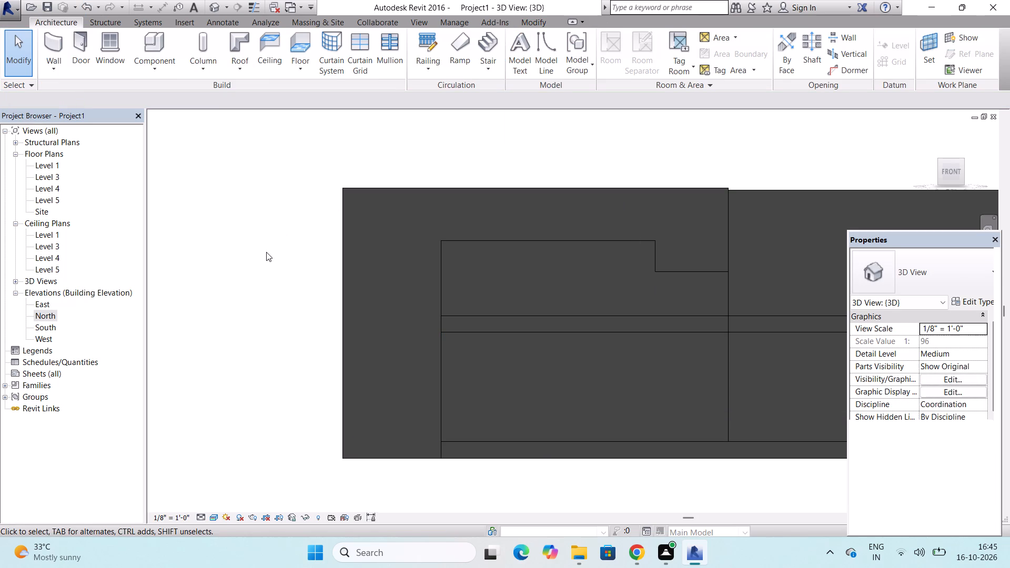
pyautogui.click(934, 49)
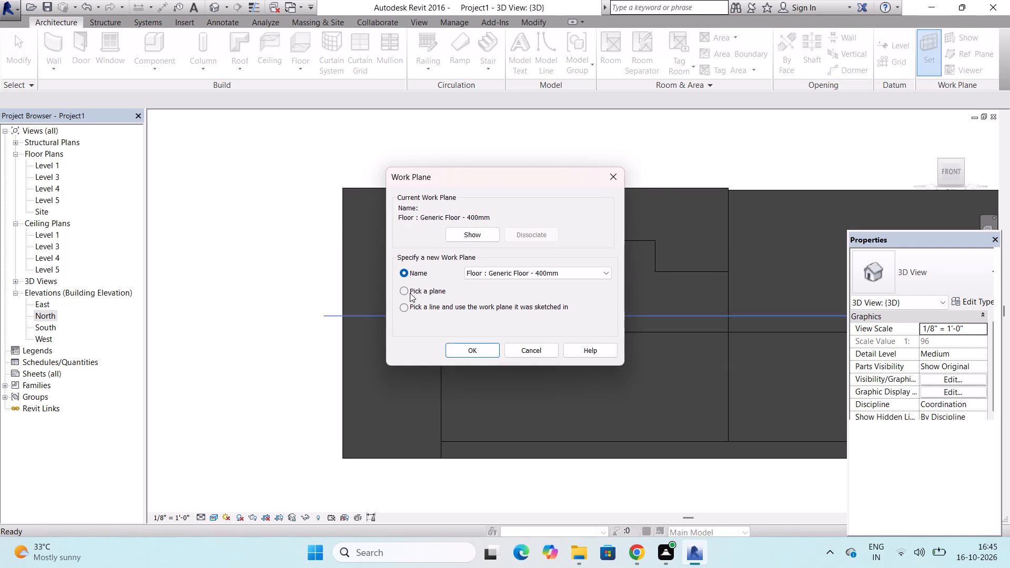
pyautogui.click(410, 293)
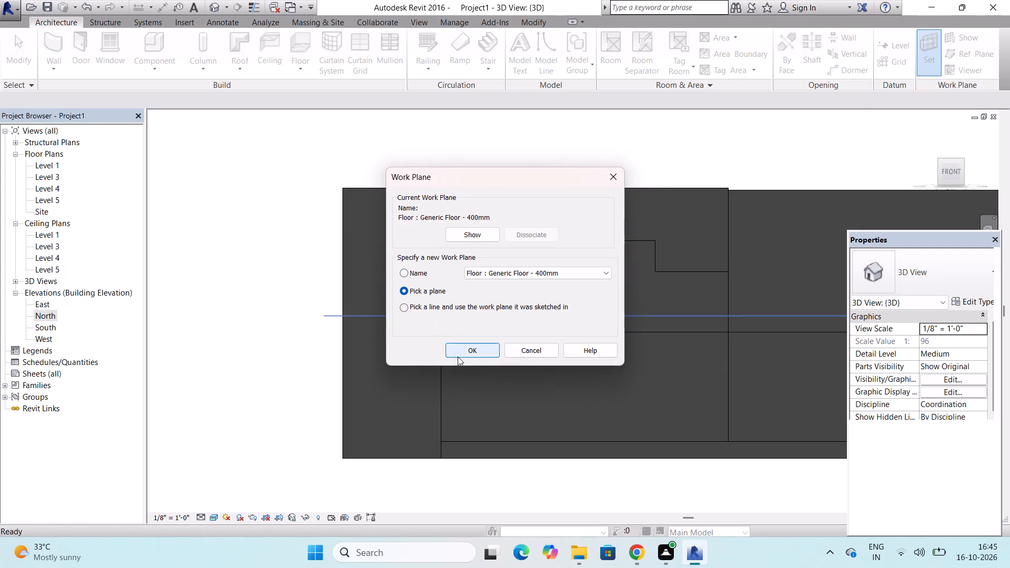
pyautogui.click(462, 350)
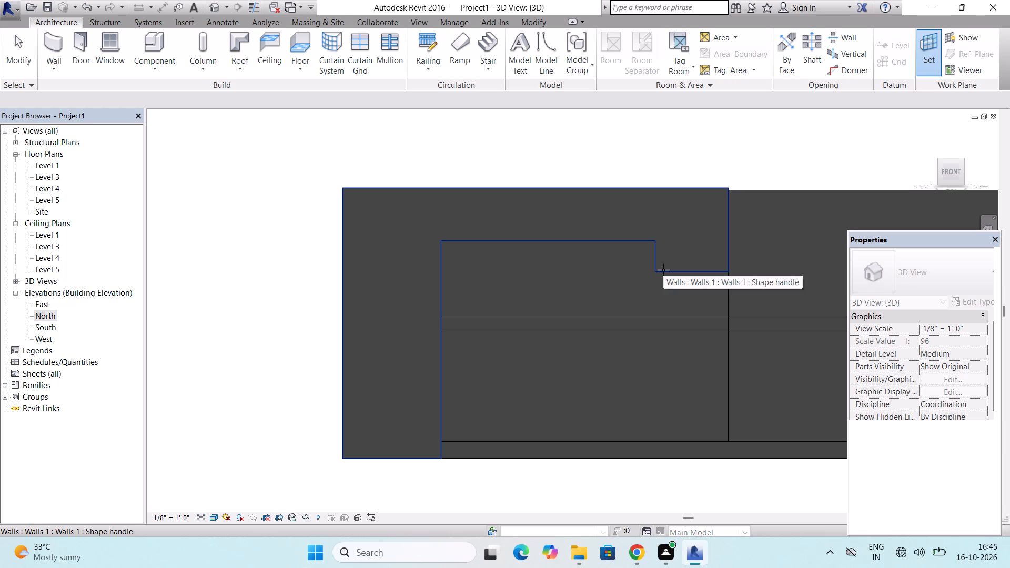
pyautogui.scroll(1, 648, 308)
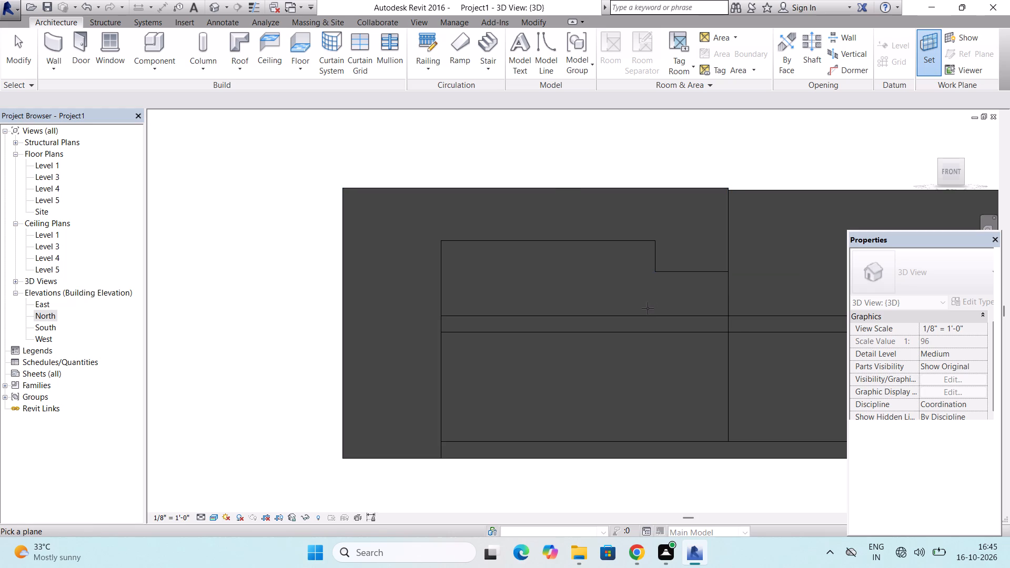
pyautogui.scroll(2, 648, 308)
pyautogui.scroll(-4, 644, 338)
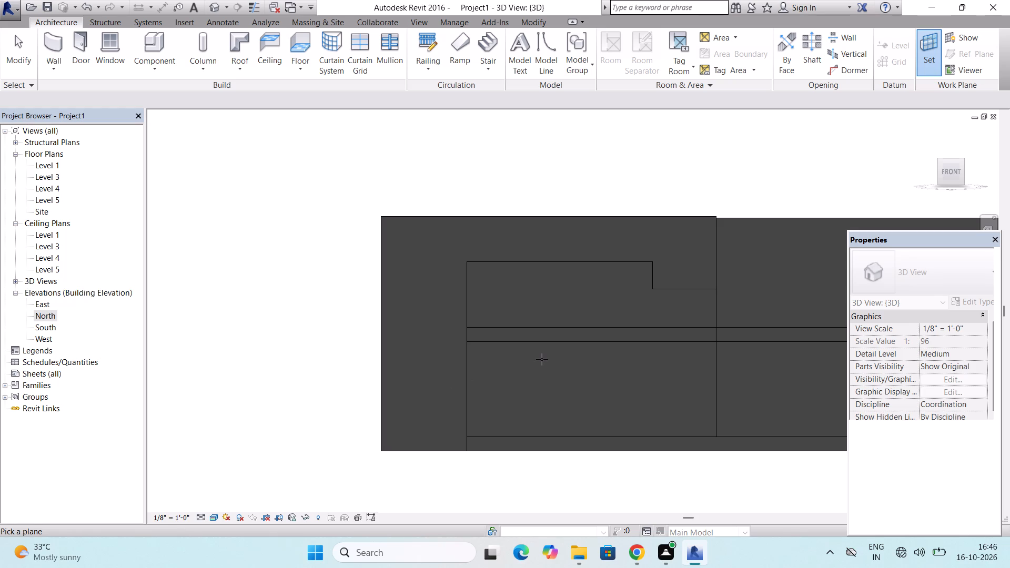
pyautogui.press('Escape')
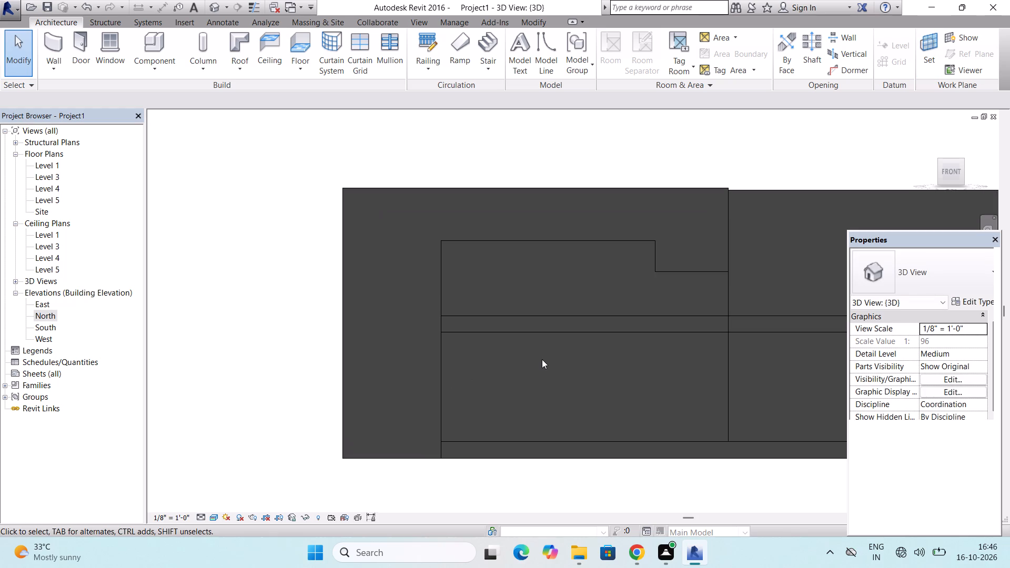
# Place two 36" x 48" Slider with Trim windows within the stepped opening: upper storey at 15'-0", ground storey at 10'-6" from the west end.
pyautogui.scroll(-2, 542, 360)
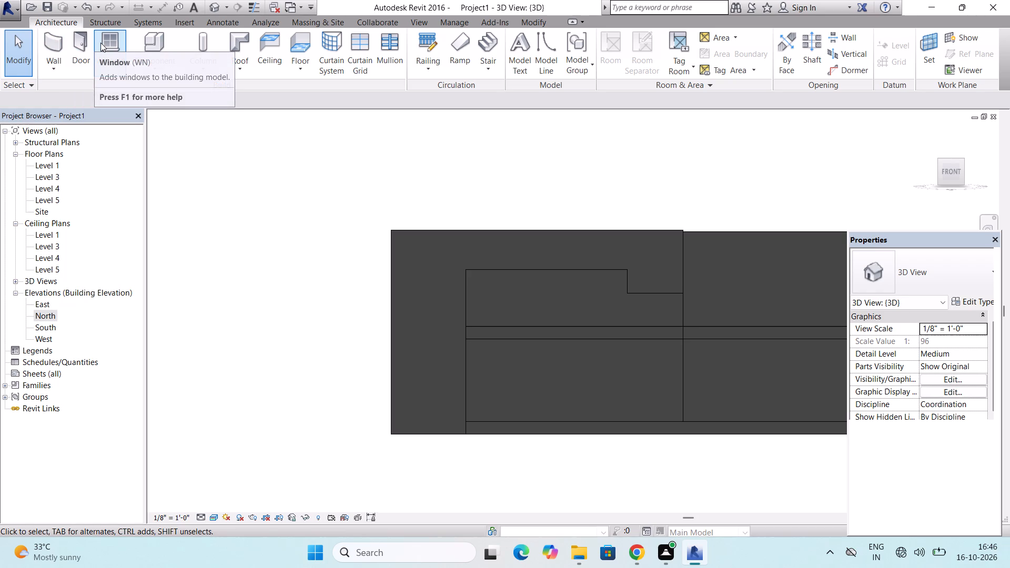
pyautogui.click(100, 43)
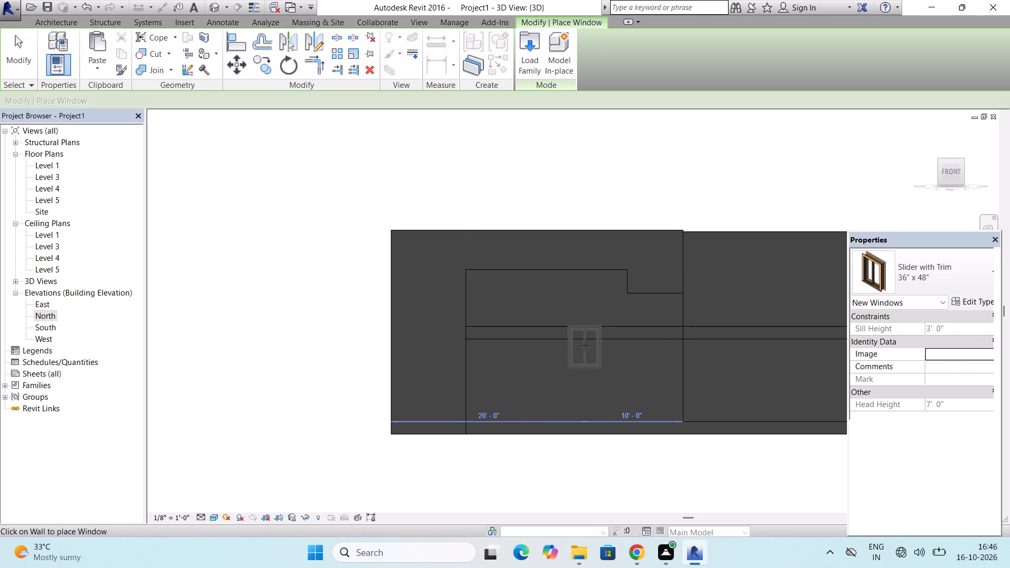
pyautogui.scroll(2, 585, 345)
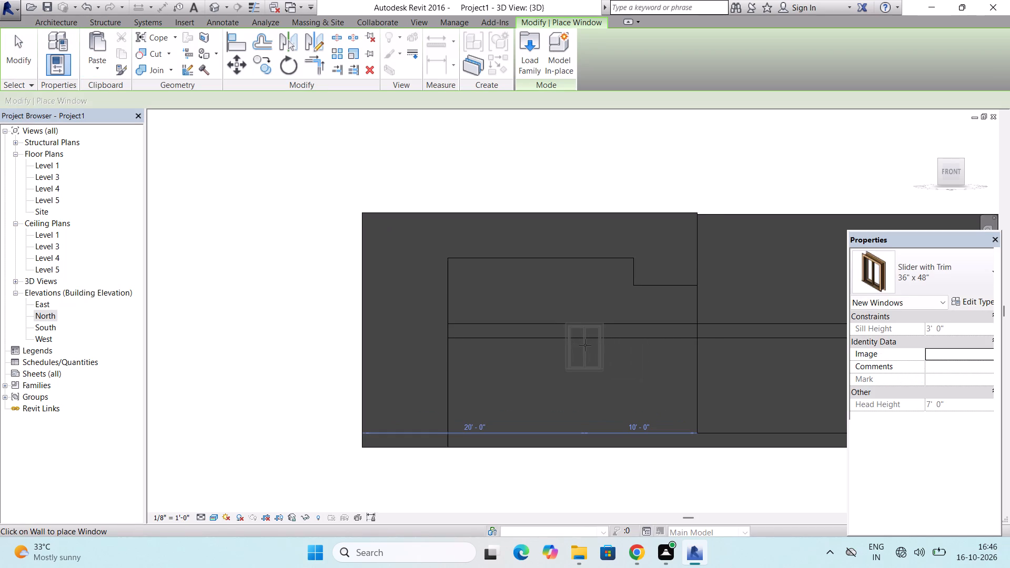
pyautogui.scroll(1, 585, 345)
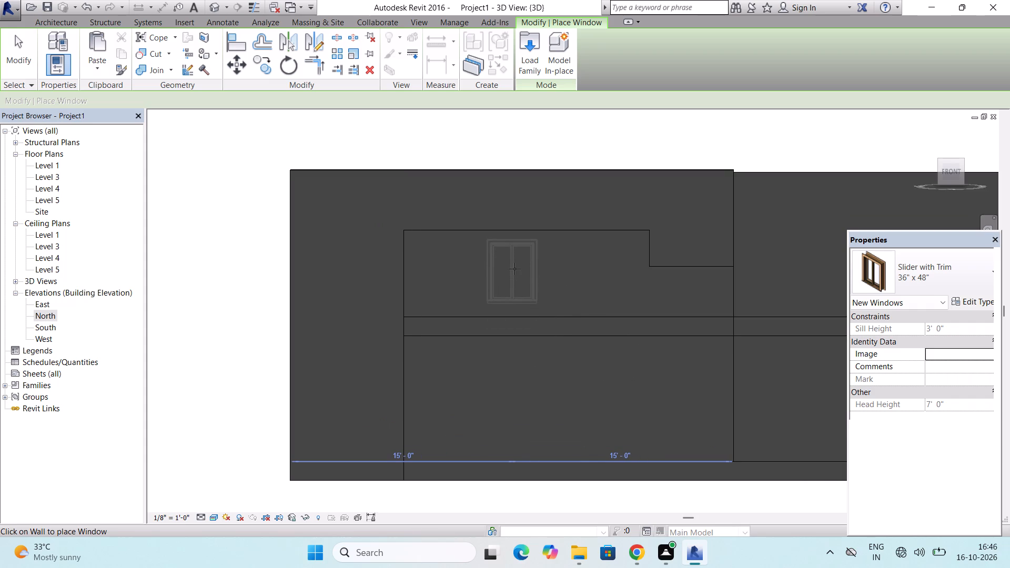
pyautogui.click(514, 269)
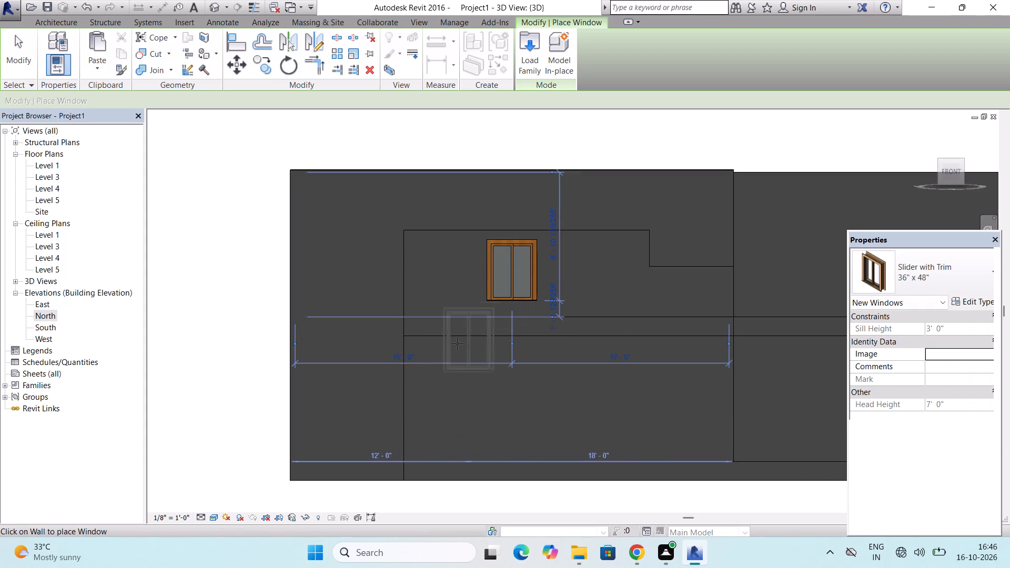
pyautogui.click(443, 380)
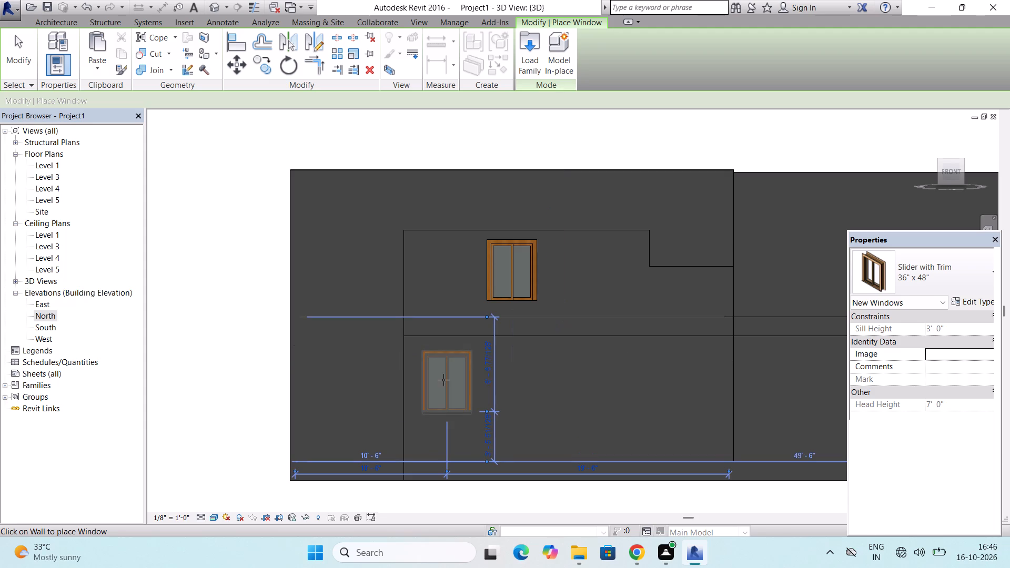
# End the window placement.
pyautogui.press('Escape')
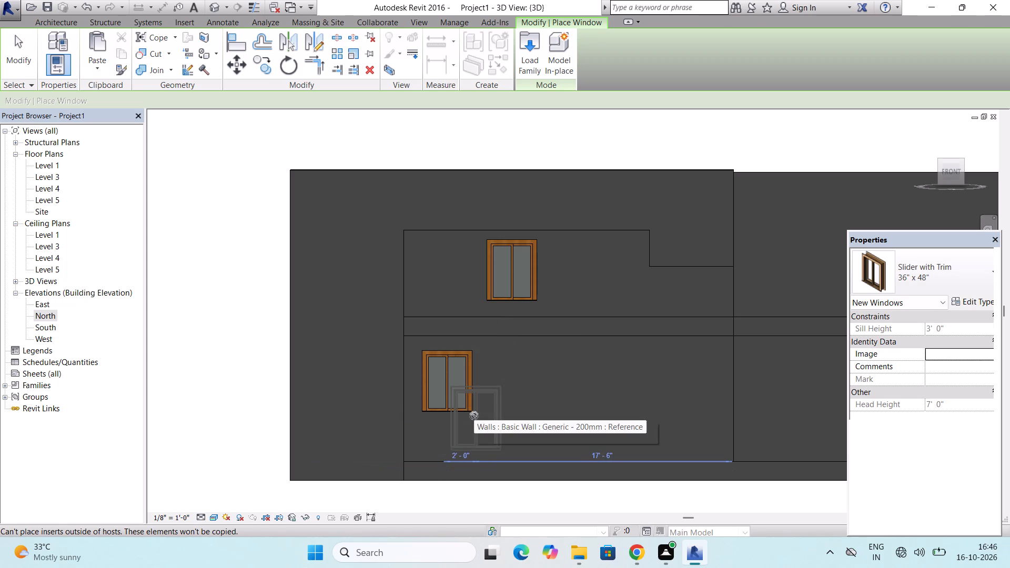
pyautogui.press('Escape')
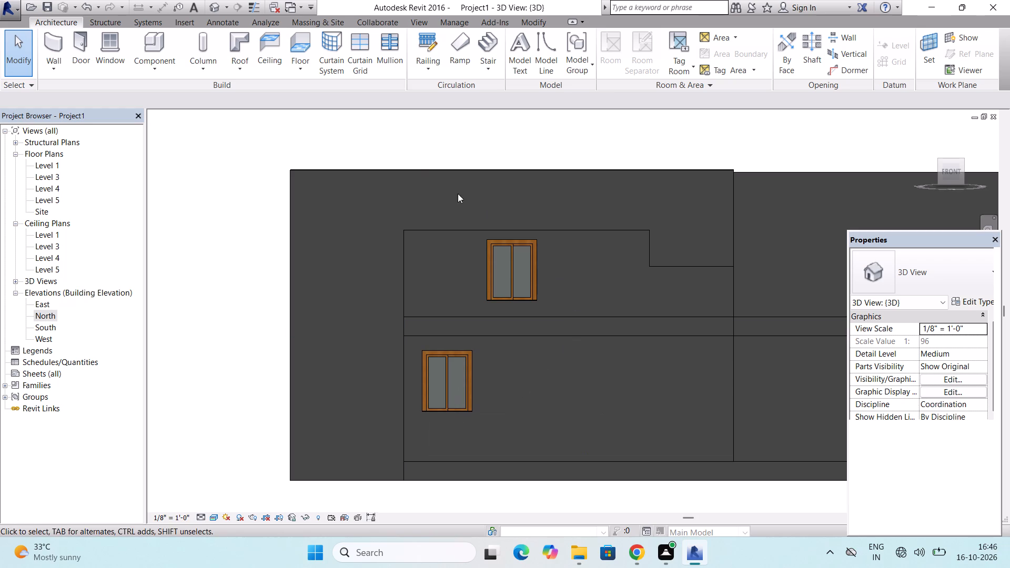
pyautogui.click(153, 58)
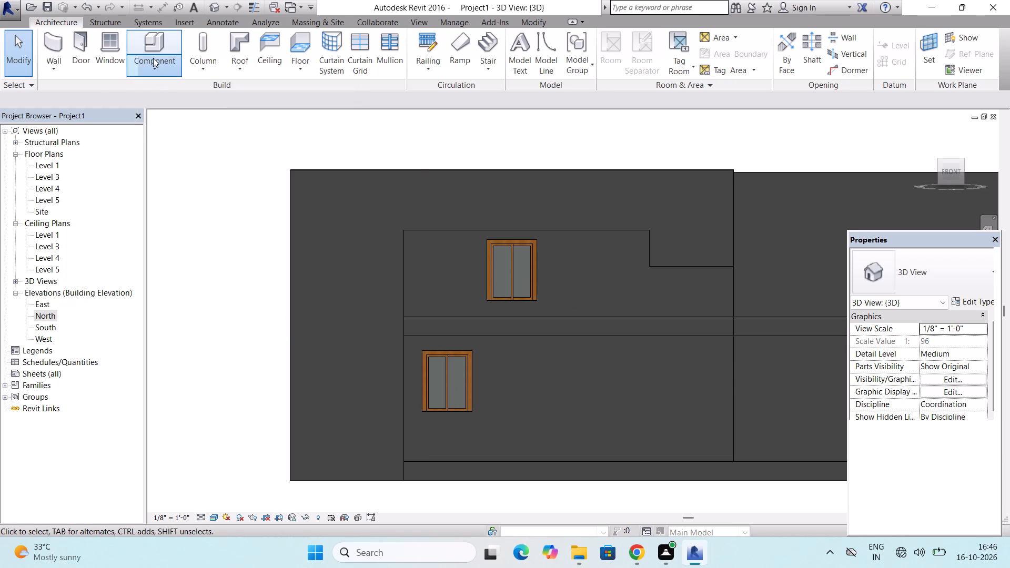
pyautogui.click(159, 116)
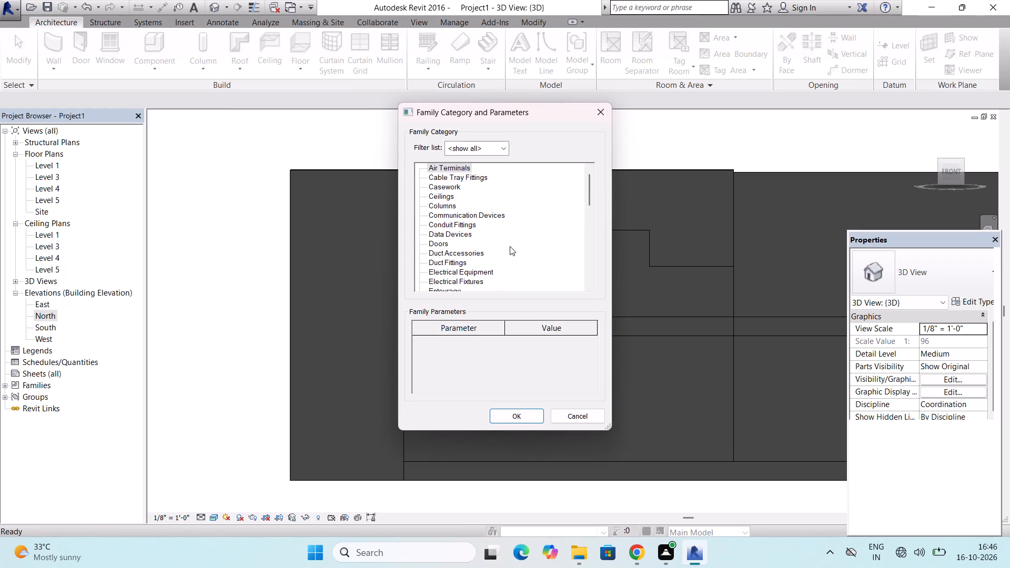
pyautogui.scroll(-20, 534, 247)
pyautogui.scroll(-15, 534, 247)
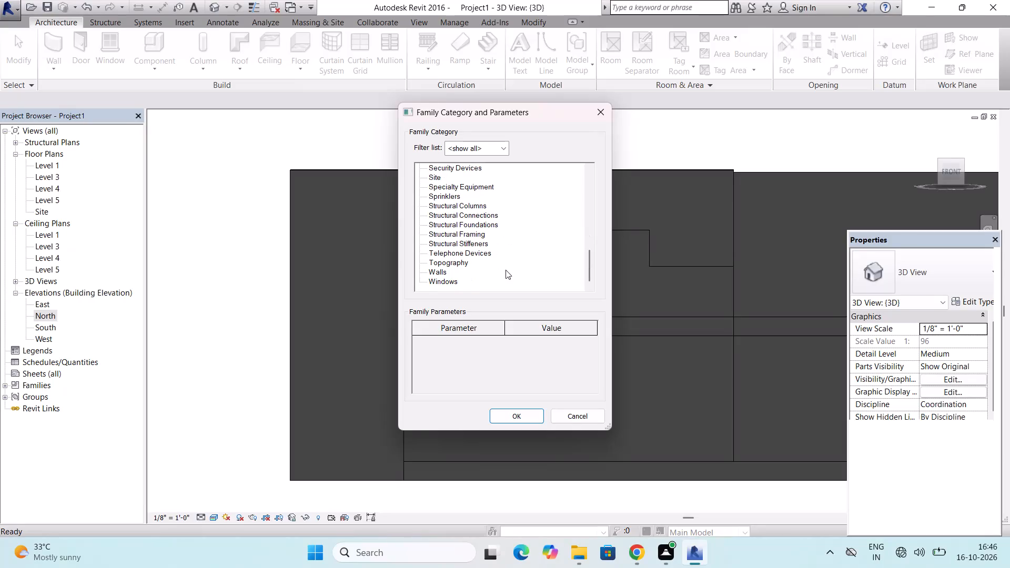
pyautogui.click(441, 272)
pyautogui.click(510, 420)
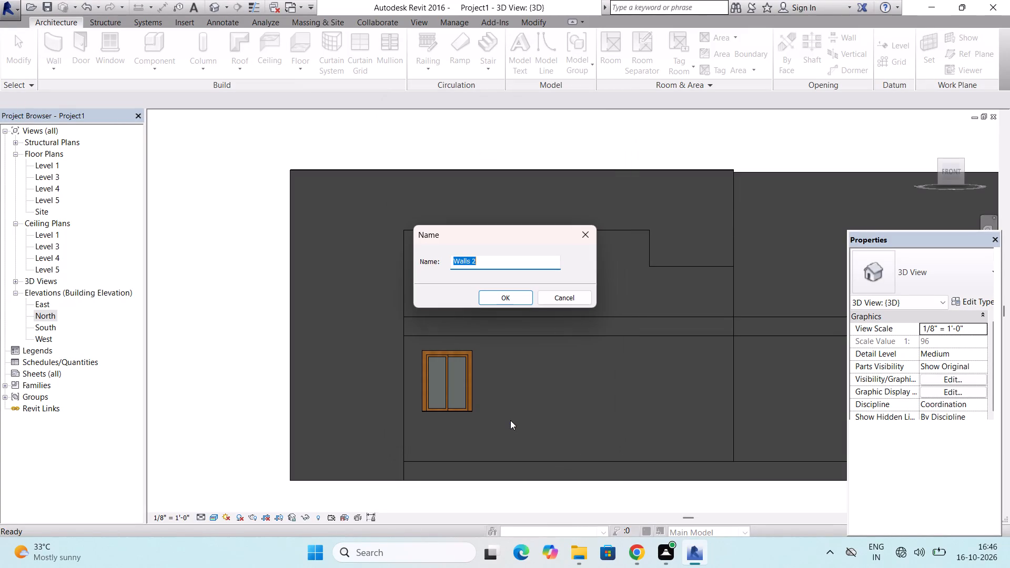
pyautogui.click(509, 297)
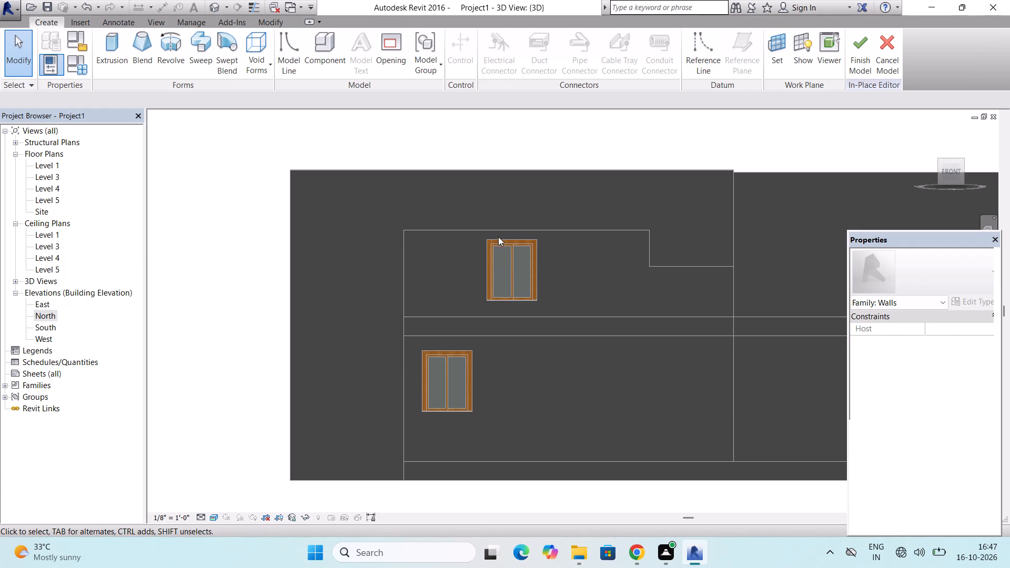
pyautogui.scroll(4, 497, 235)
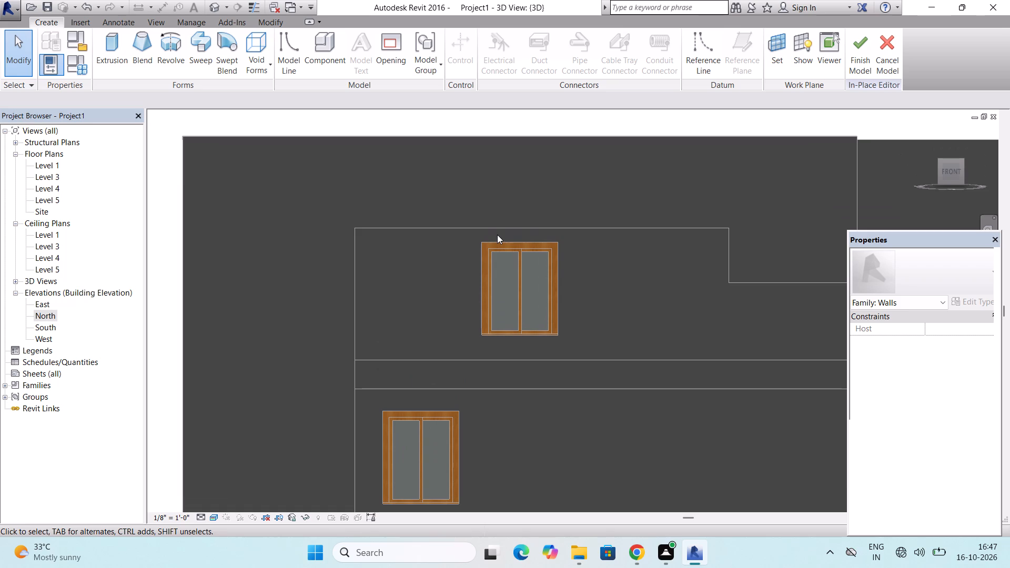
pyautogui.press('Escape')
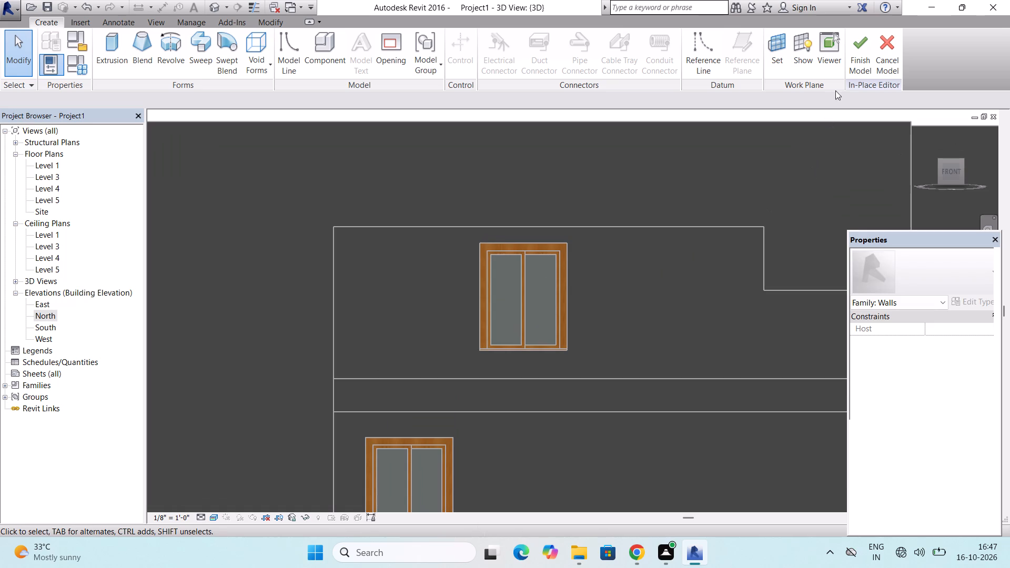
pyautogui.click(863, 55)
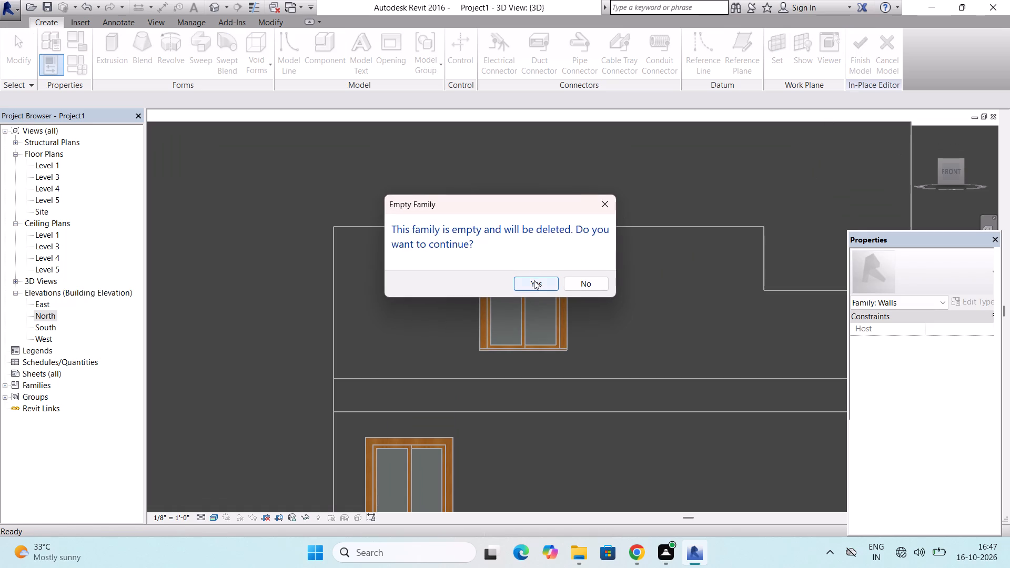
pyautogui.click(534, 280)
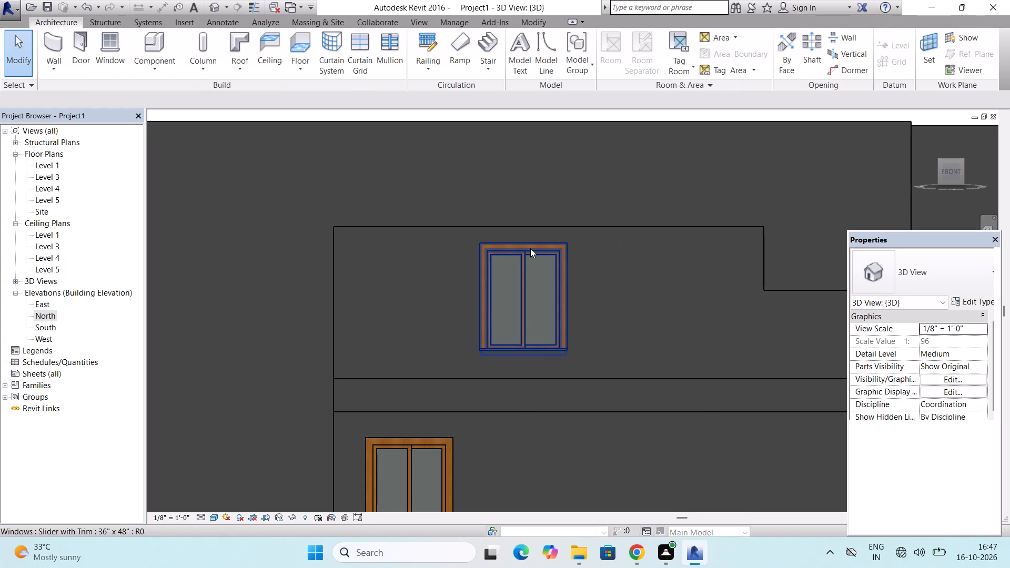
# Move the upper-storey slider window east within the stepped opening, beside its step, about 22'-0" from the west end.
pyautogui.click(530, 248)
pyautogui.scroll(-3, 471, 240)
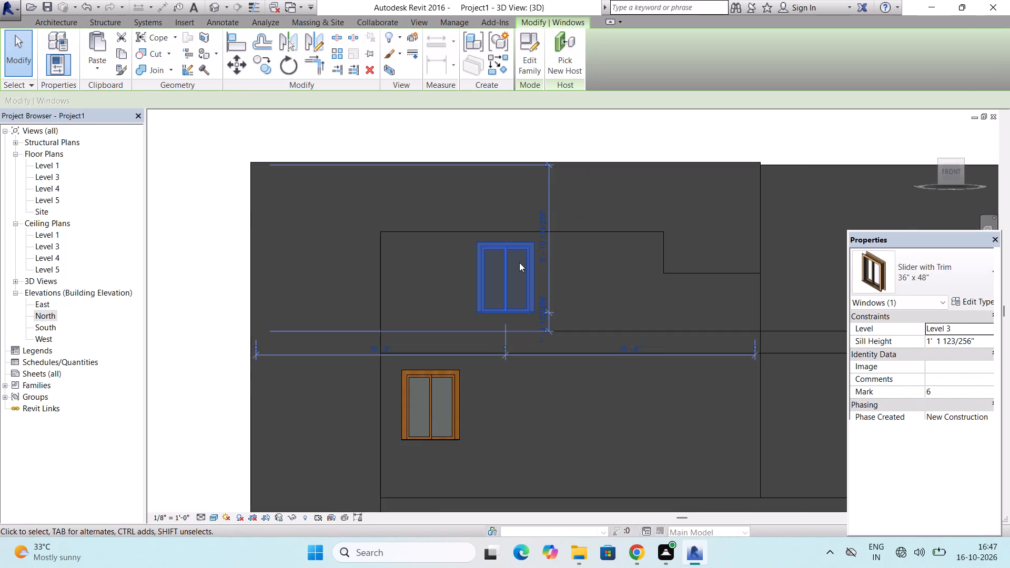
pyautogui.moveTo(530, 281); pyautogui.dragTo(591, 285)
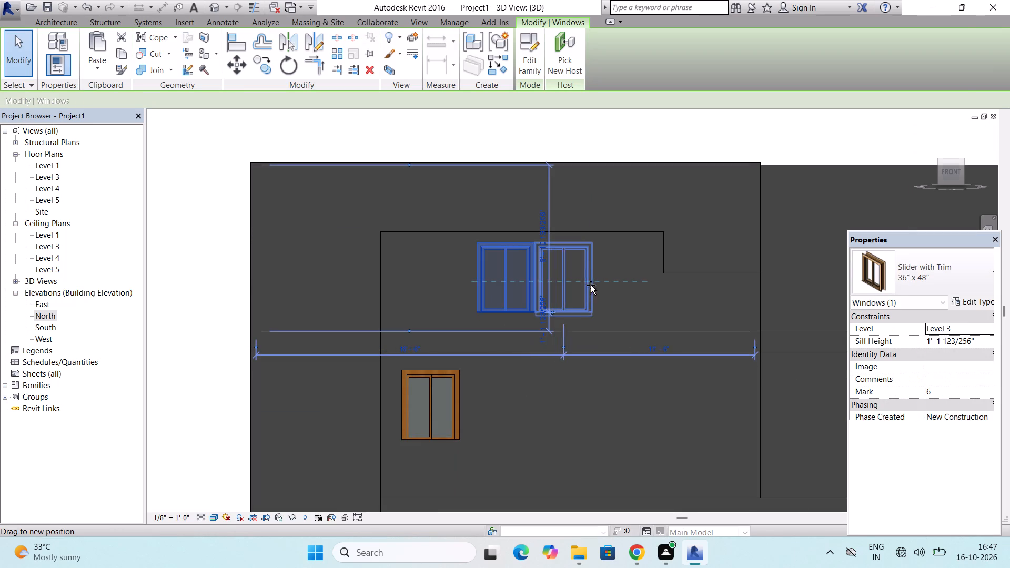
pyautogui.moveTo(591, 285); pyautogui.dragTo(643, 282)
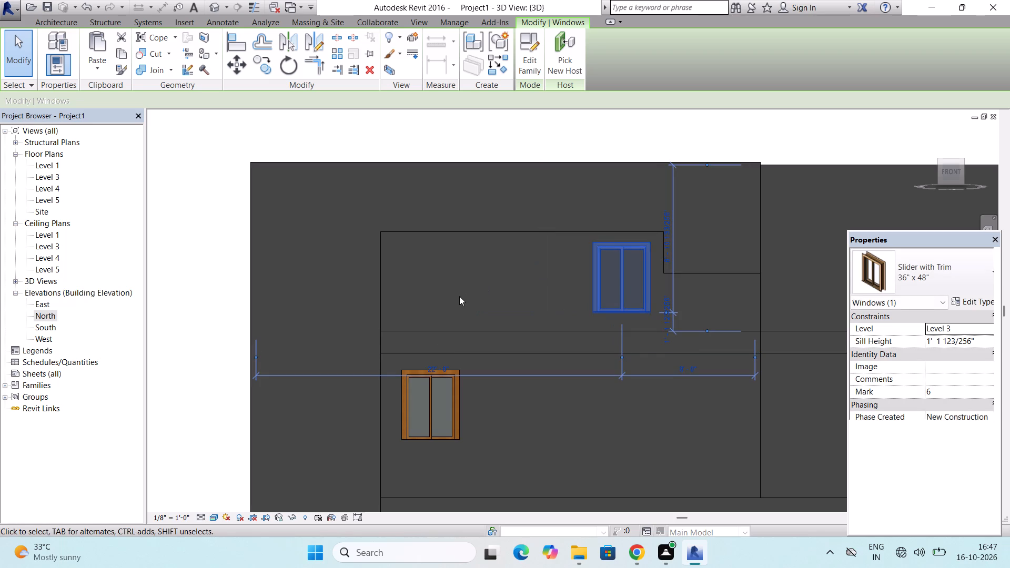
pyautogui.press('`')
pyautogui.press('Escape')
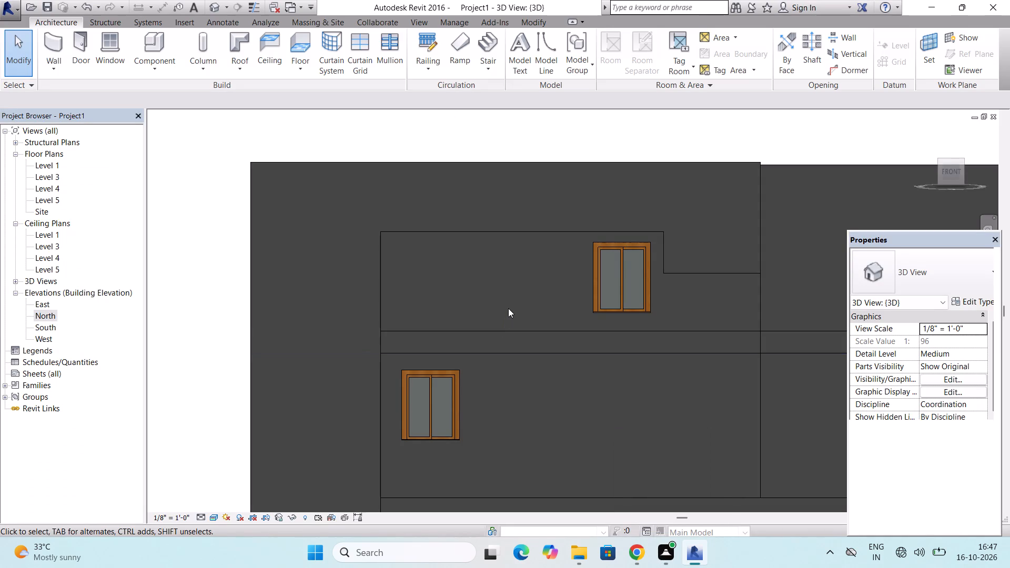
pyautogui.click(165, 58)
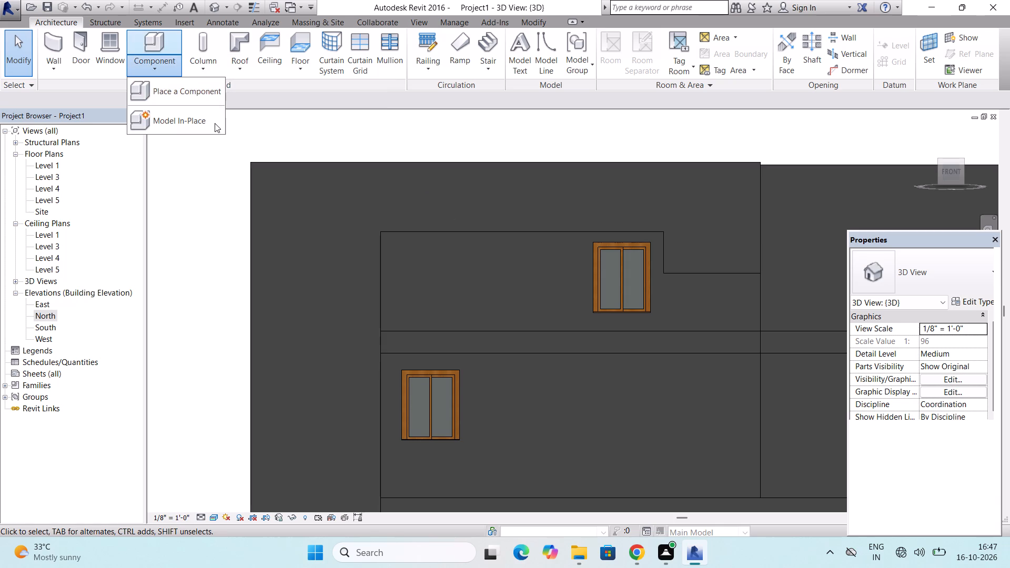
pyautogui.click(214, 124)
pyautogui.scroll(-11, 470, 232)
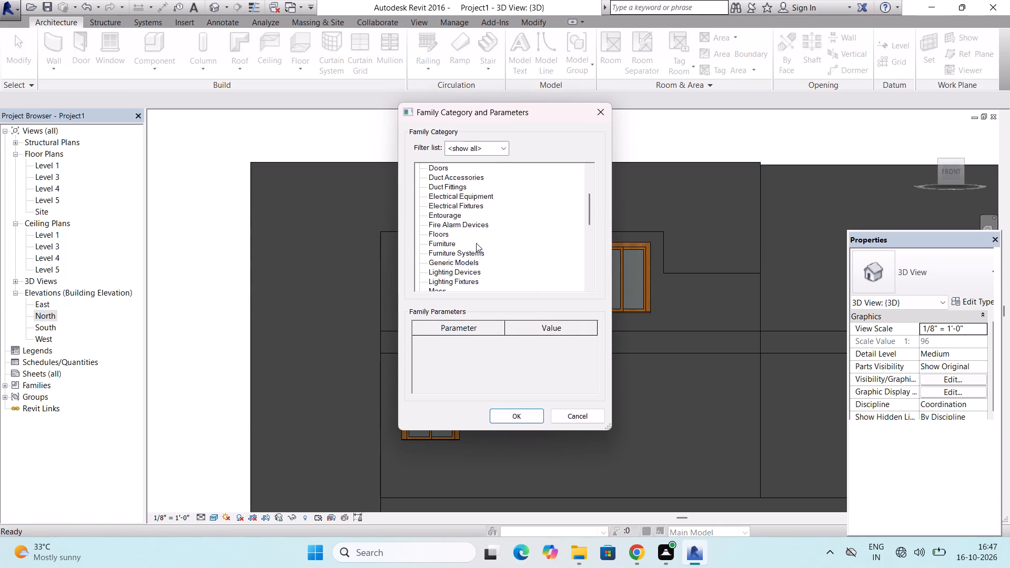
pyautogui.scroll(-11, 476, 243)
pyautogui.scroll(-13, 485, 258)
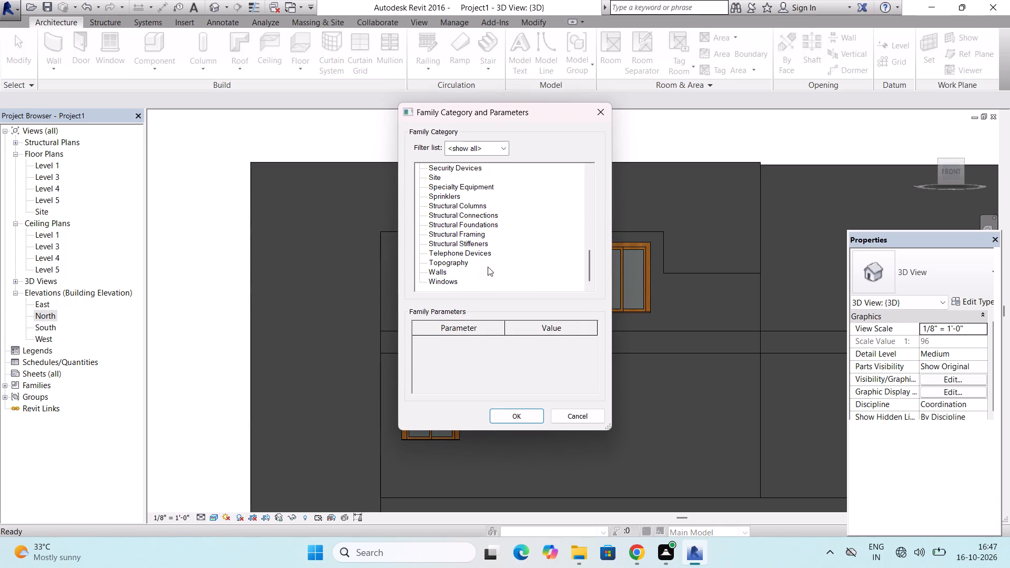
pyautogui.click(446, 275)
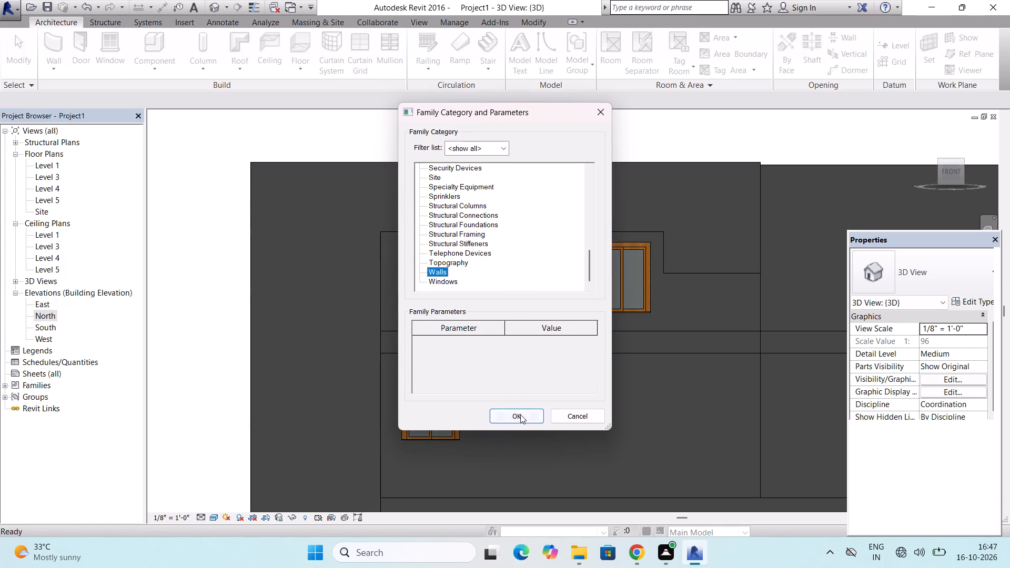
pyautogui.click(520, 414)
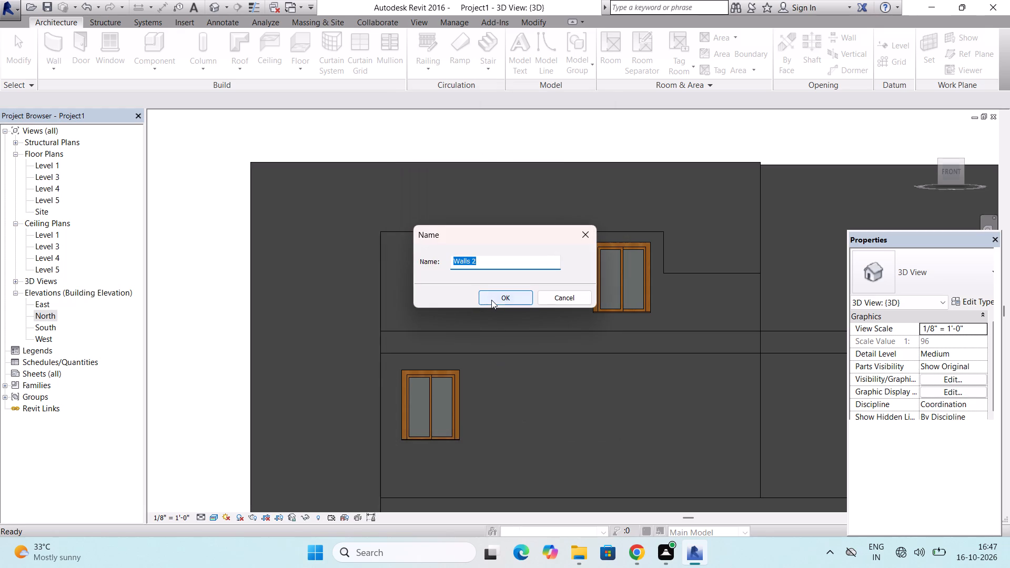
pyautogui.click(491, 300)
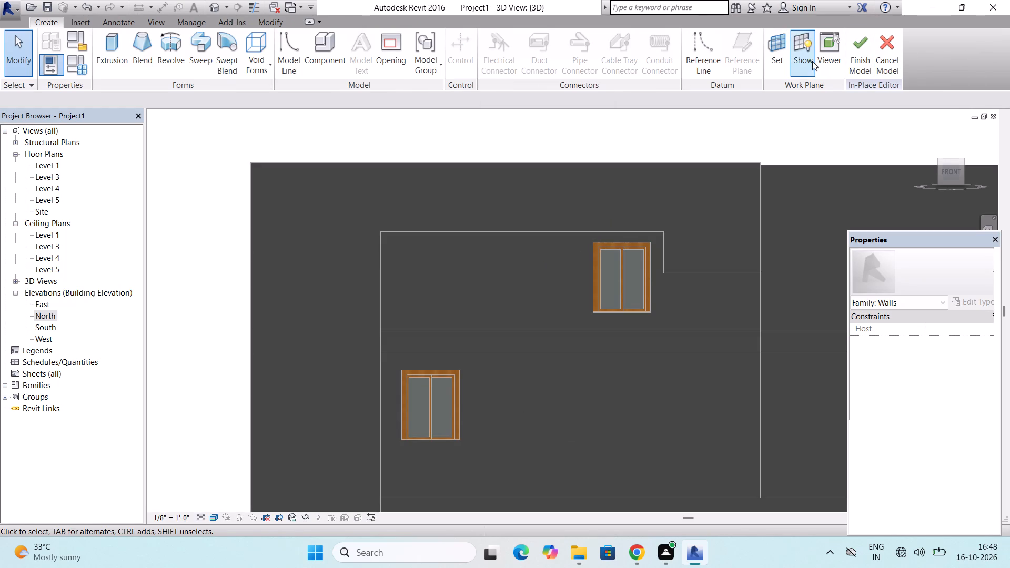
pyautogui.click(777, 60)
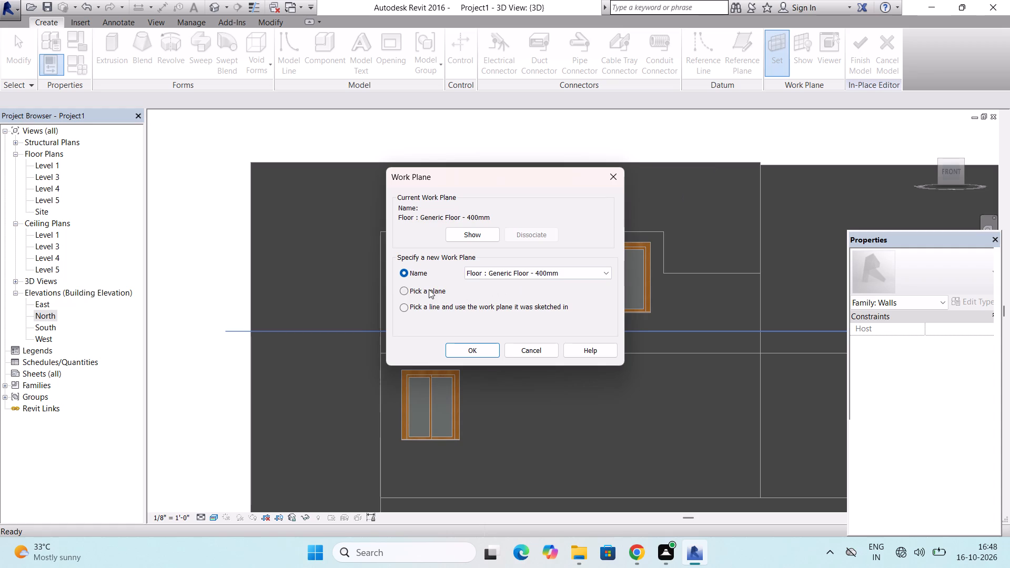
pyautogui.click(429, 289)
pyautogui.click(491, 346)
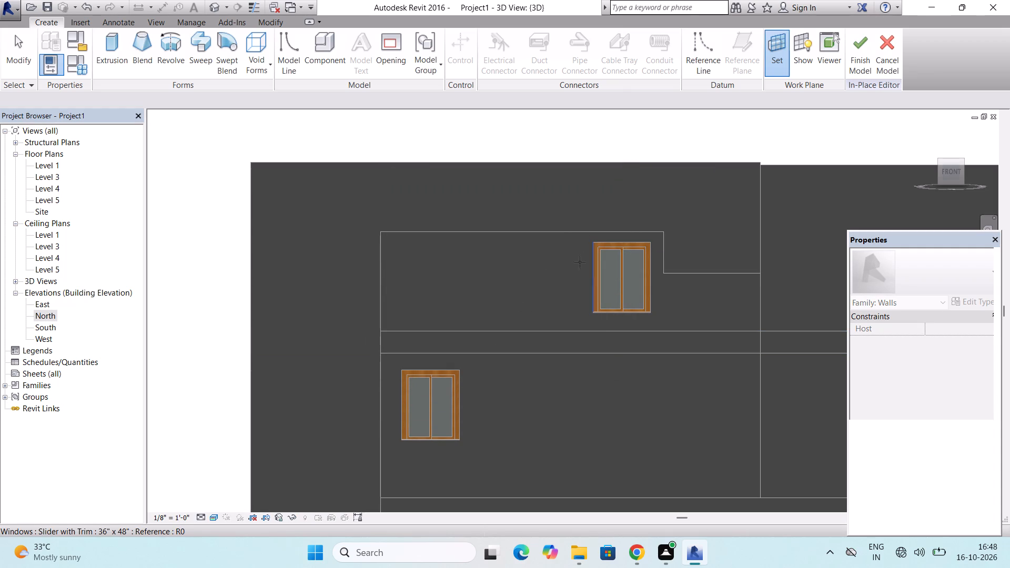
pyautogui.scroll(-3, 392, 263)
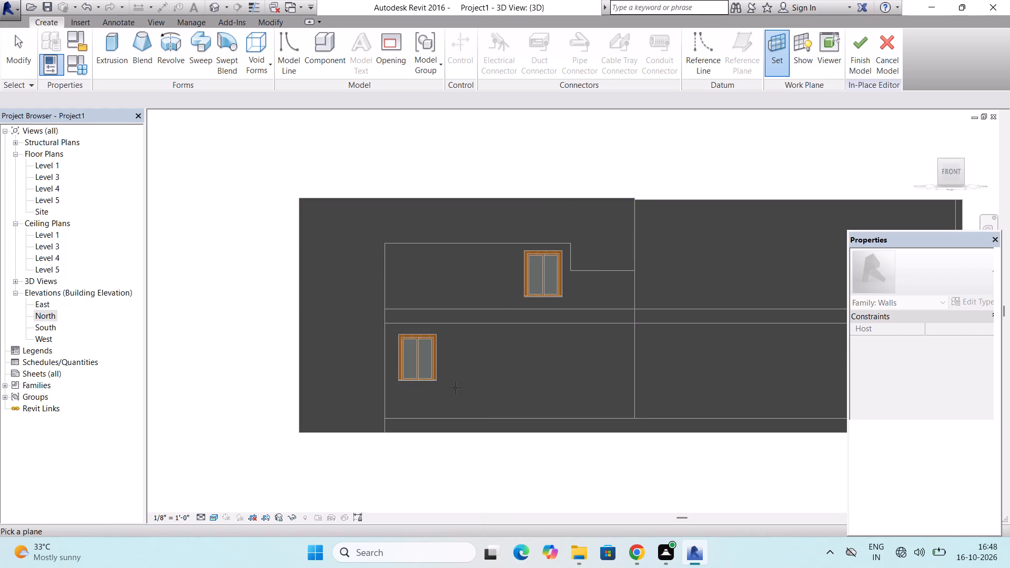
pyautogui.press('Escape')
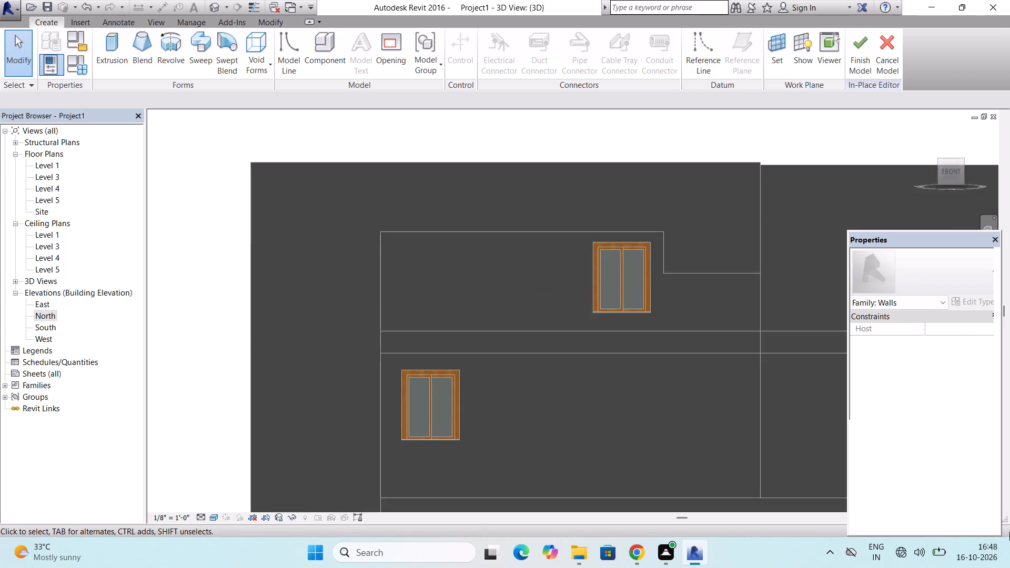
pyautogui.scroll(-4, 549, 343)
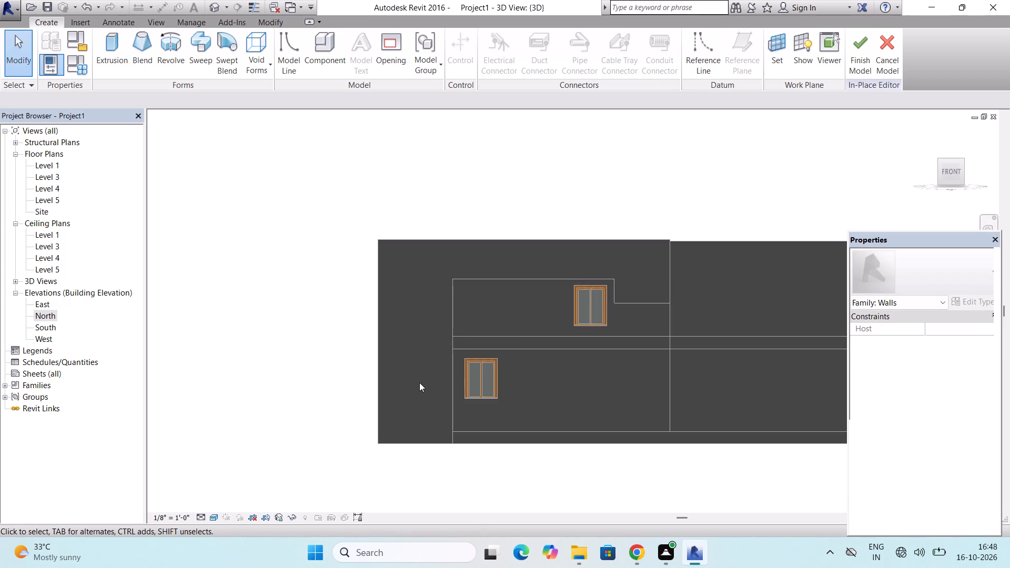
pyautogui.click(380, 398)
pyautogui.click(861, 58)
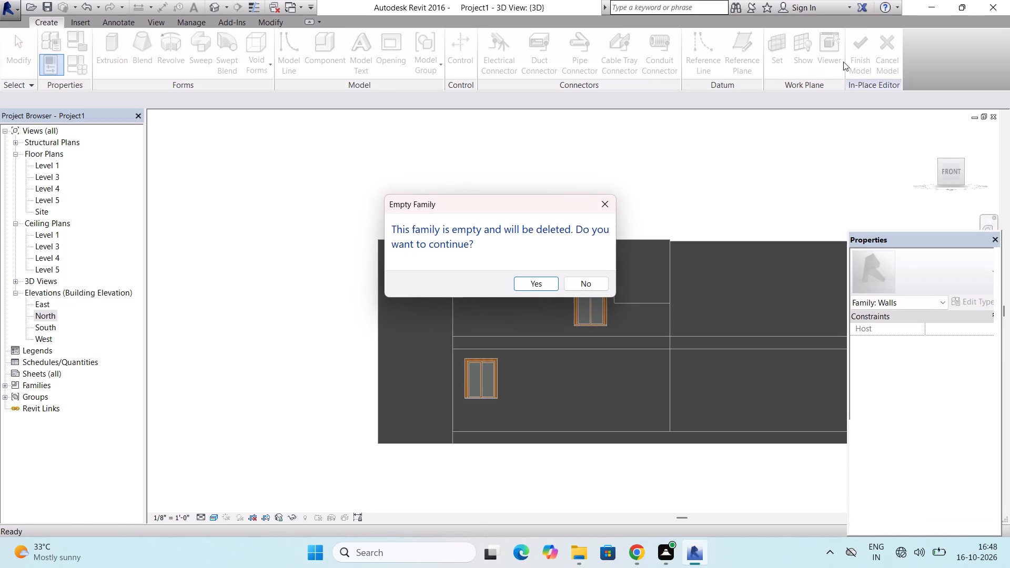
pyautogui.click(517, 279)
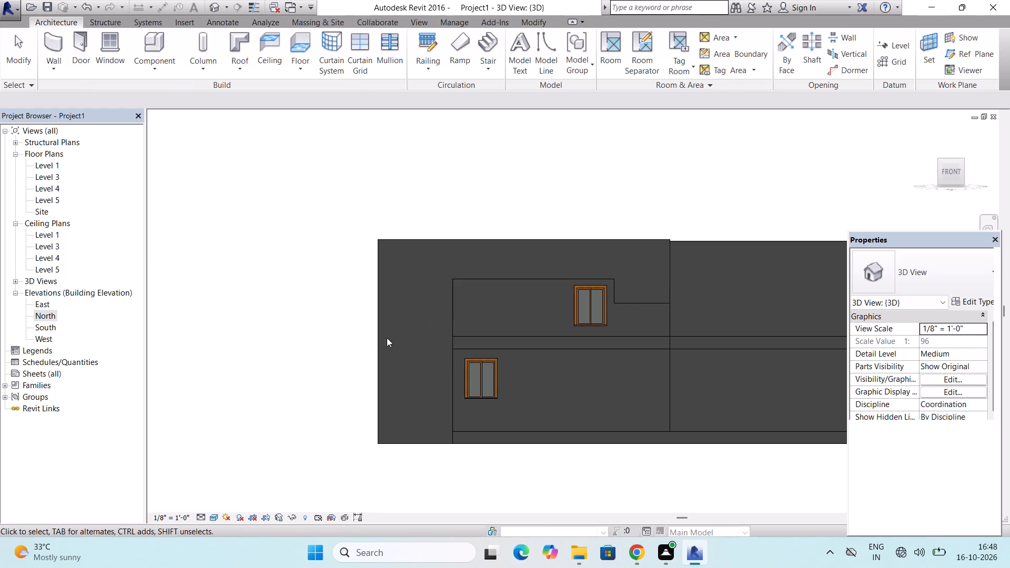
# Narrow the in-place front facade's west leg to a thin strip by pulling its outer edge in close to the stepped opening.
pyautogui.click(376, 344)
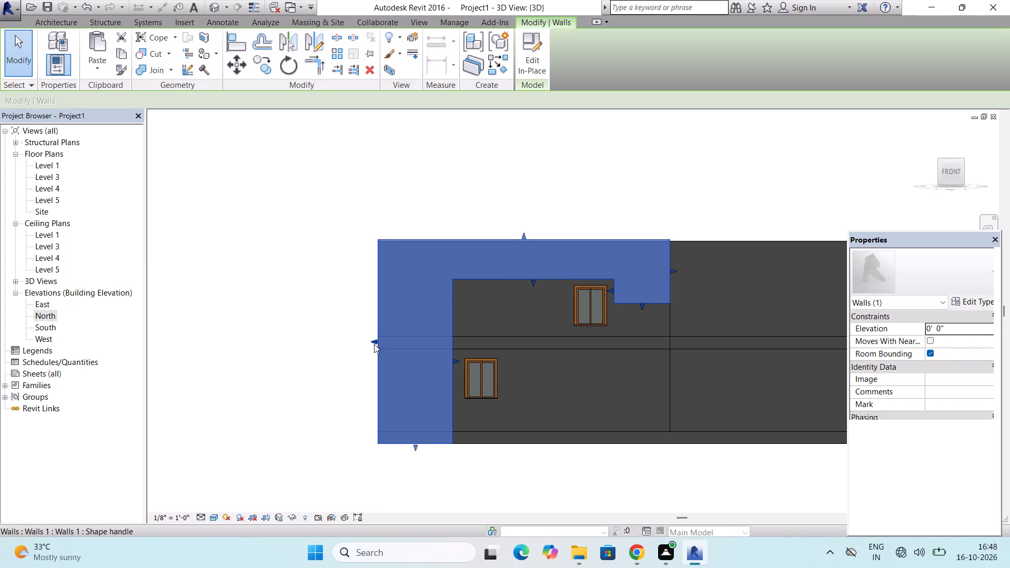
pyautogui.moveTo(374, 340); pyautogui.dragTo(453, 338)
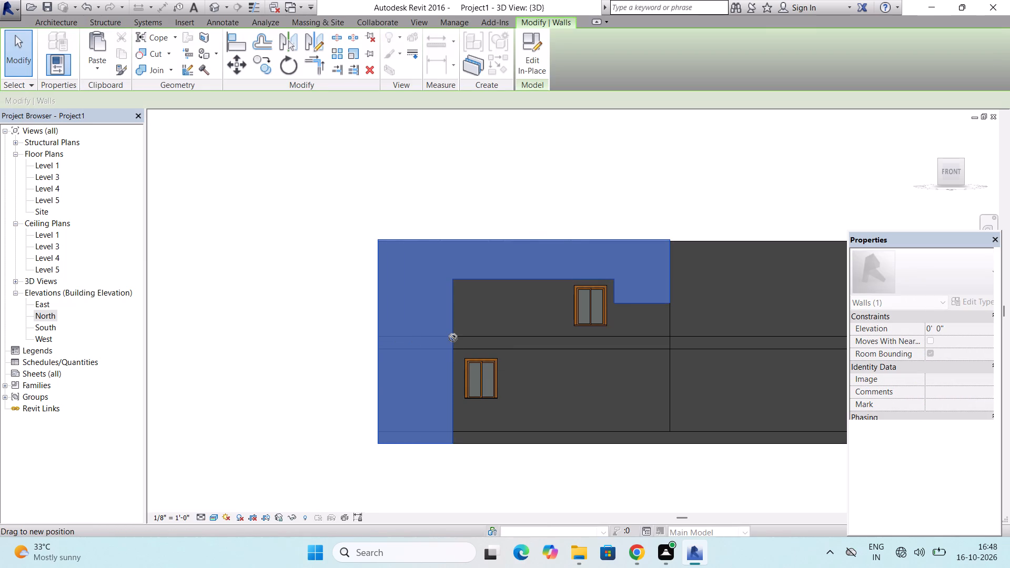
pyautogui.moveTo(453, 338); pyautogui.dragTo(443, 342)
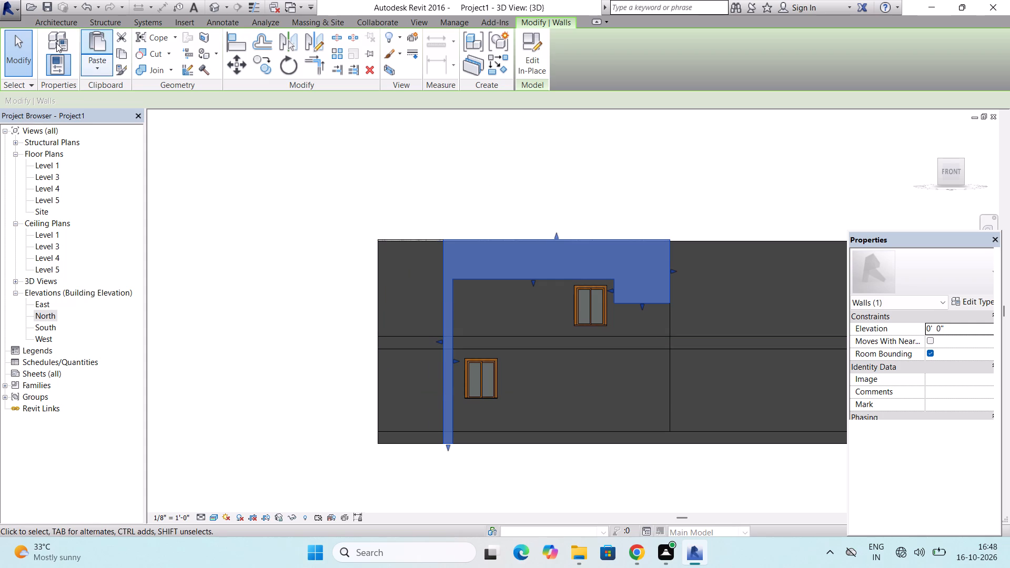
# Create a new in-place component in the Walls category, keeping the suggested name.
pyautogui.click(66, 22)
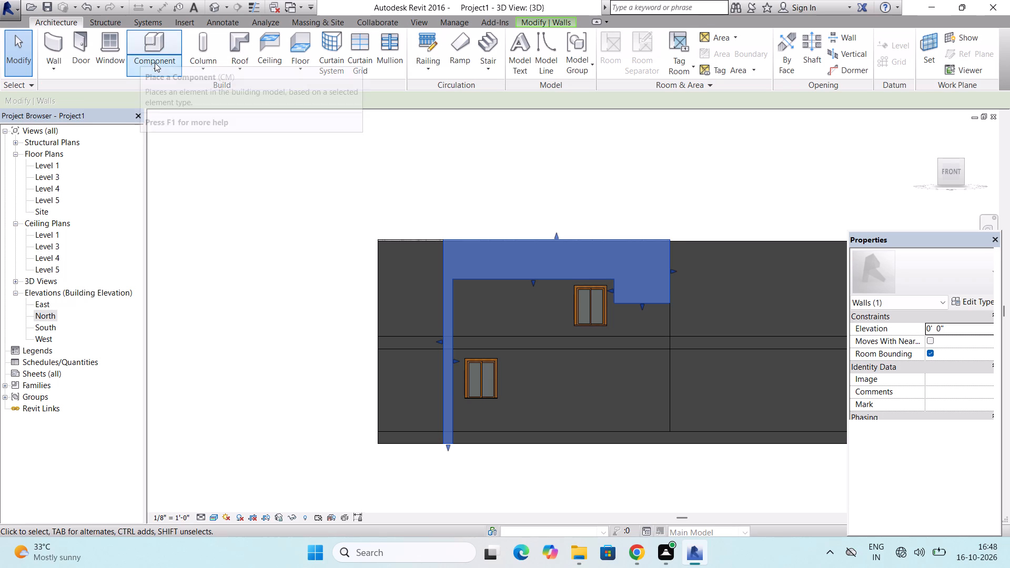
pyautogui.click(155, 63)
pyautogui.click(167, 114)
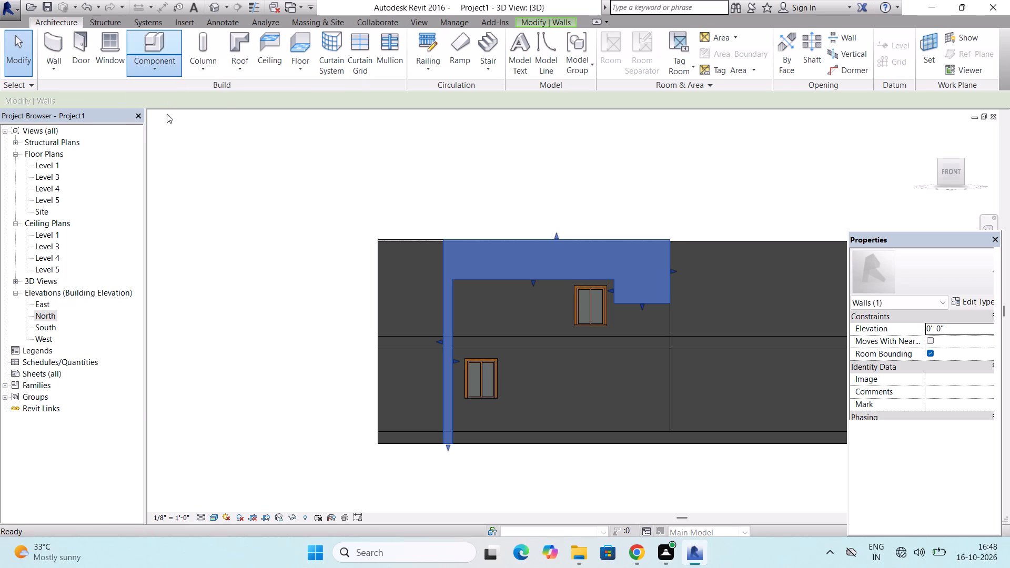
pyautogui.scroll(-19, 516, 211)
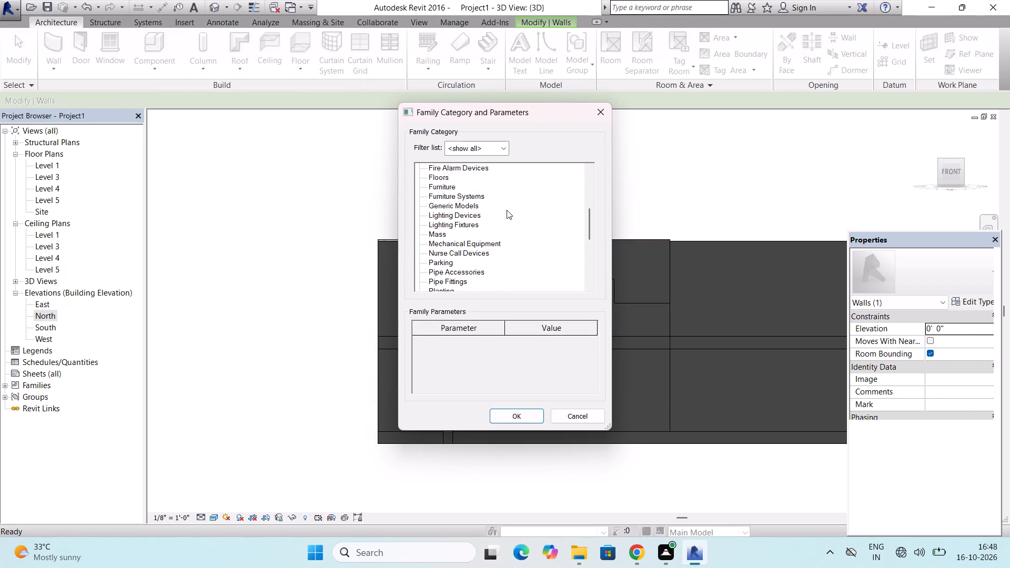
pyautogui.scroll(-19, 507, 210)
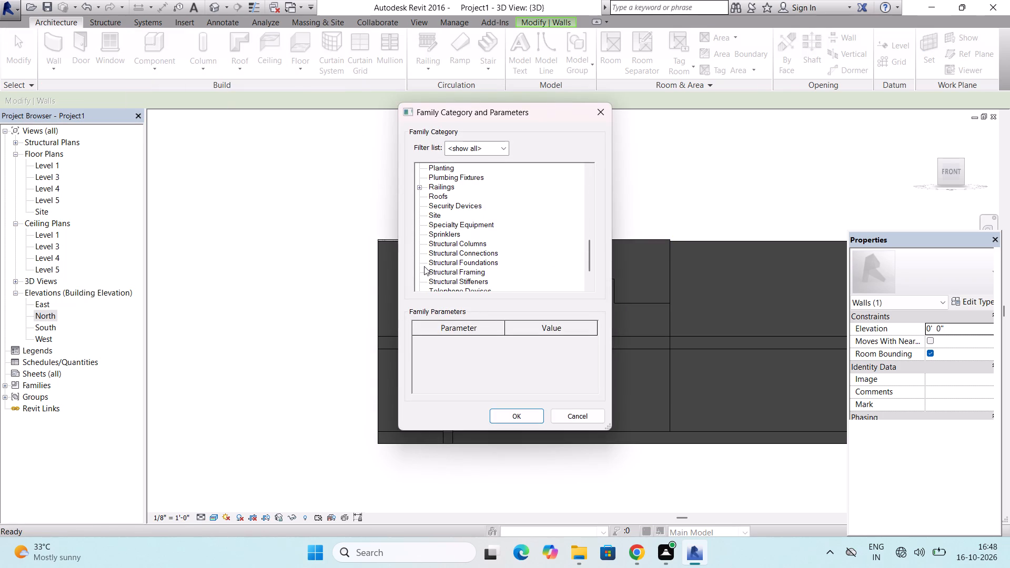
pyautogui.click(429, 272)
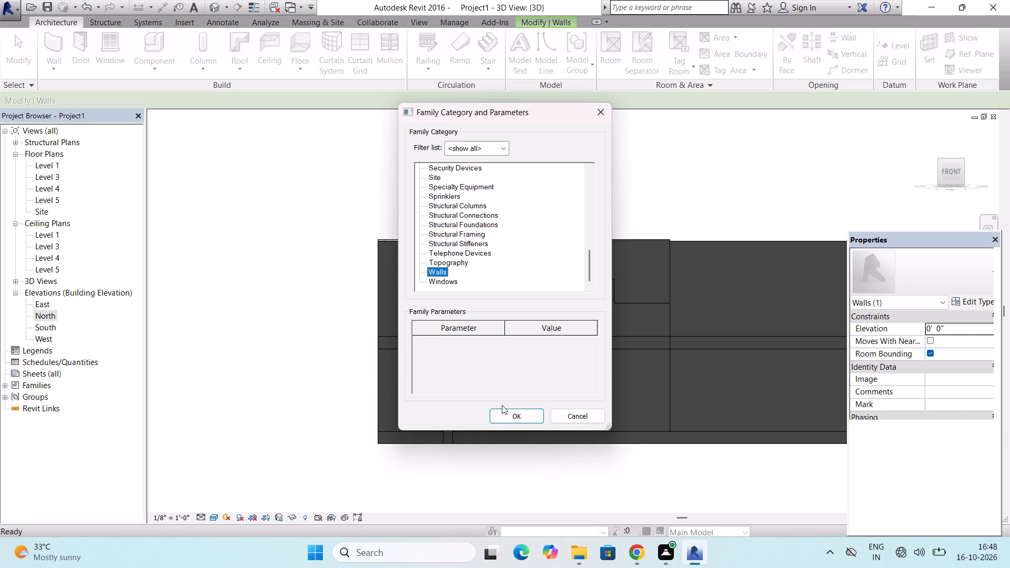
pyautogui.click(504, 414)
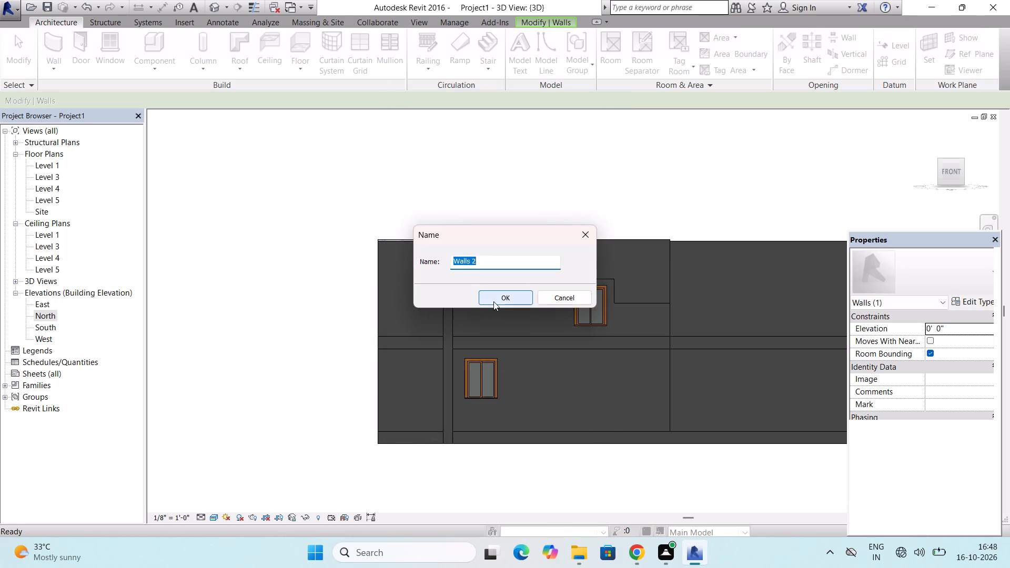
pyautogui.click(493, 301)
# Start a rectangle-based extrusion sketch on a work plane picked from the Generic - 200mm front wall.
pyautogui.click(773, 62)
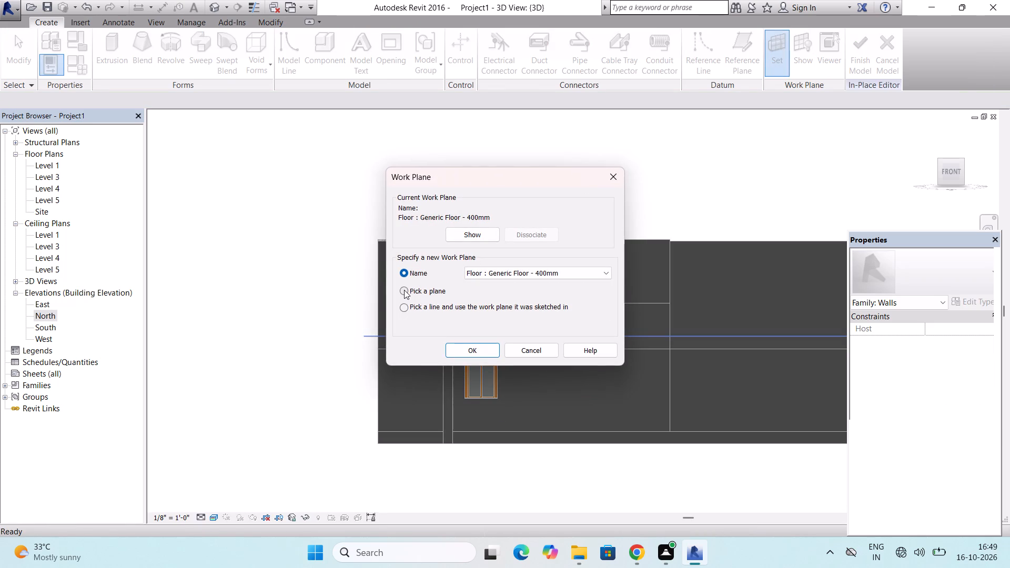
pyautogui.click(404, 290)
pyautogui.click(492, 352)
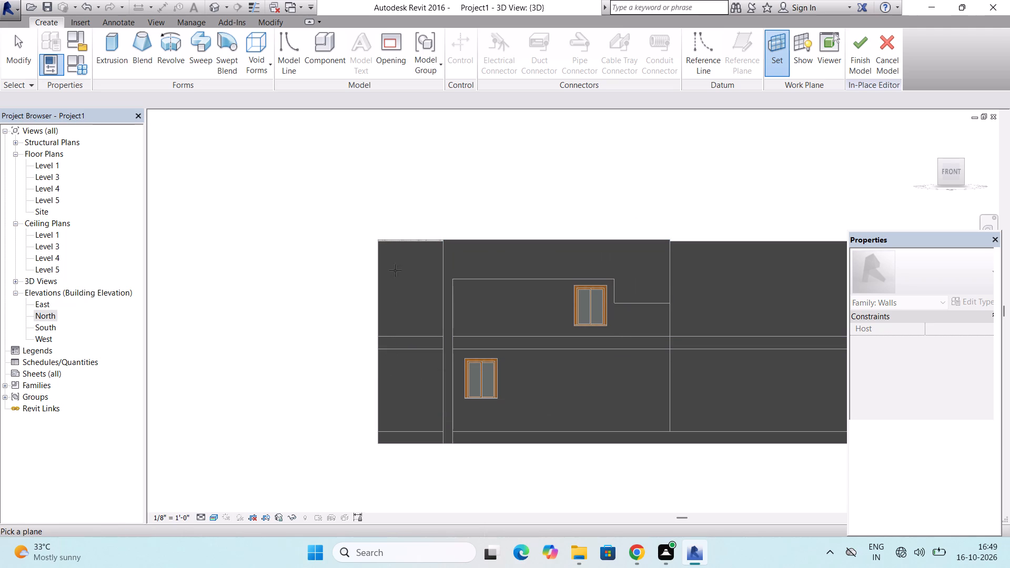
pyautogui.click(397, 243)
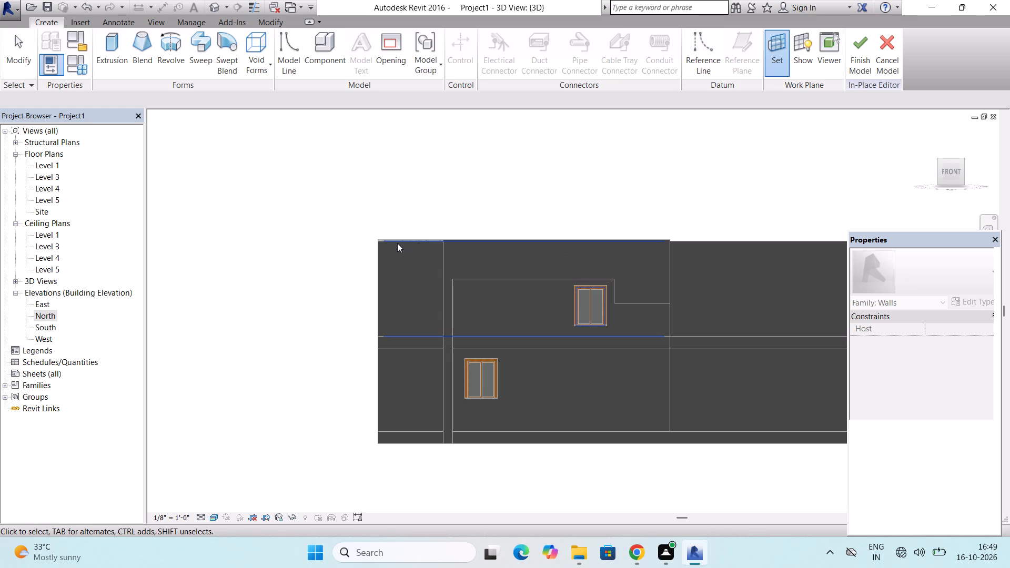
pyautogui.click(104, 36)
pyautogui.scroll(3, 472, 279)
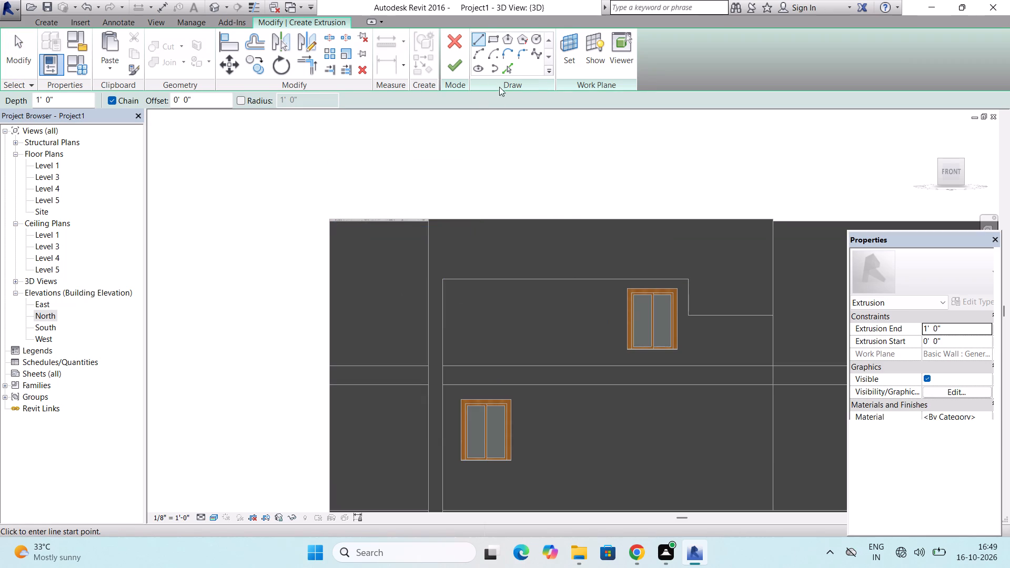
pyautogui.click(492, 41)
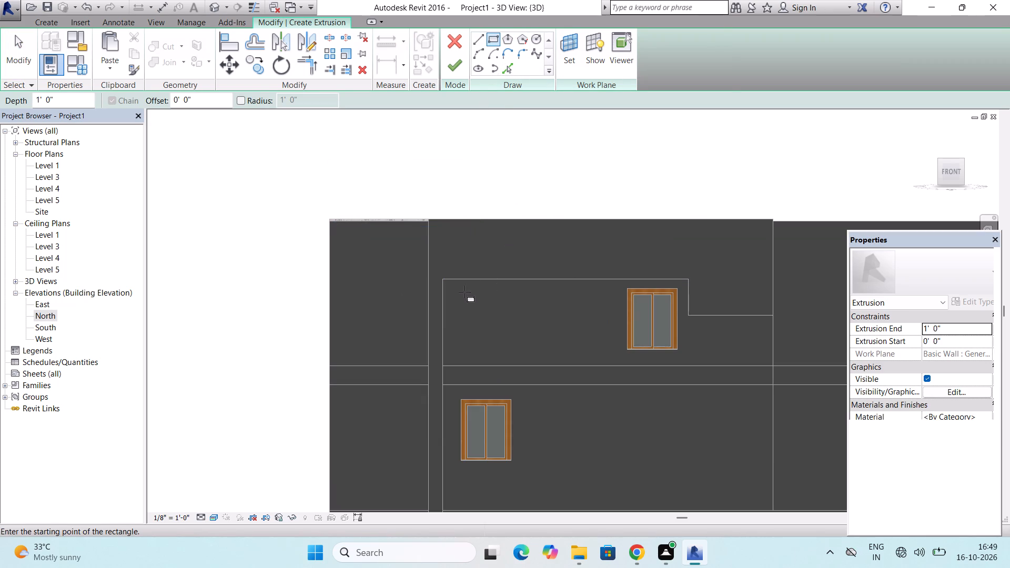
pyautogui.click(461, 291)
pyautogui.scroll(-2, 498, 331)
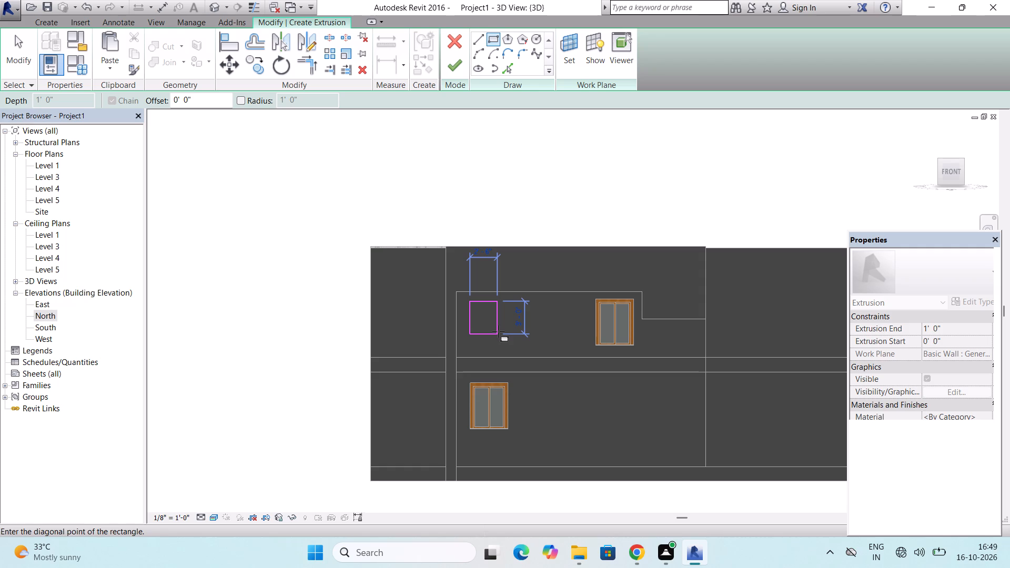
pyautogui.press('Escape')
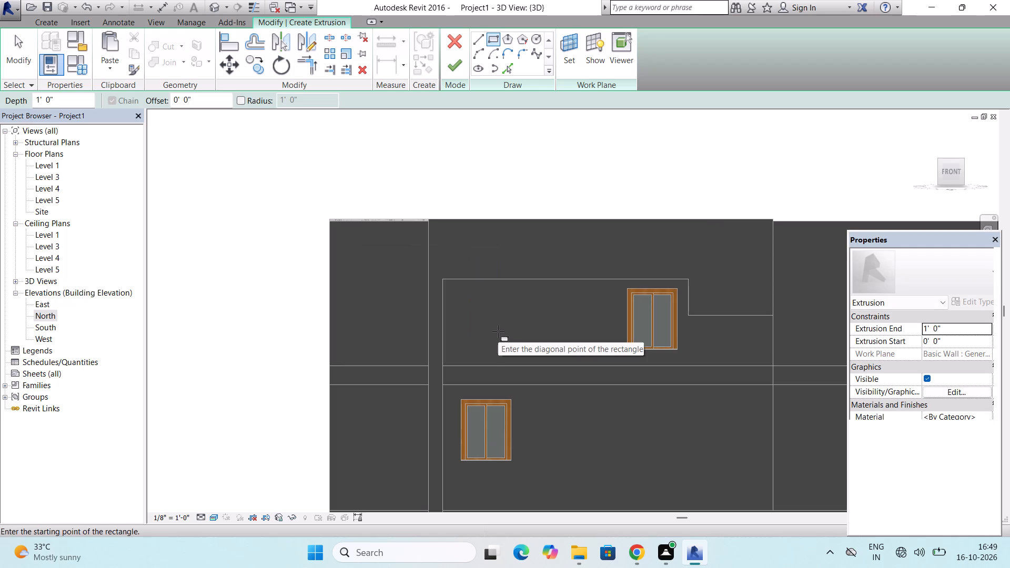
# Sketch a rectangle about 22'-10" wide from the wall base at the facade's east edge to the stepped opening's upper west corner.
pyautogui.scroll(-1, 484, 336)
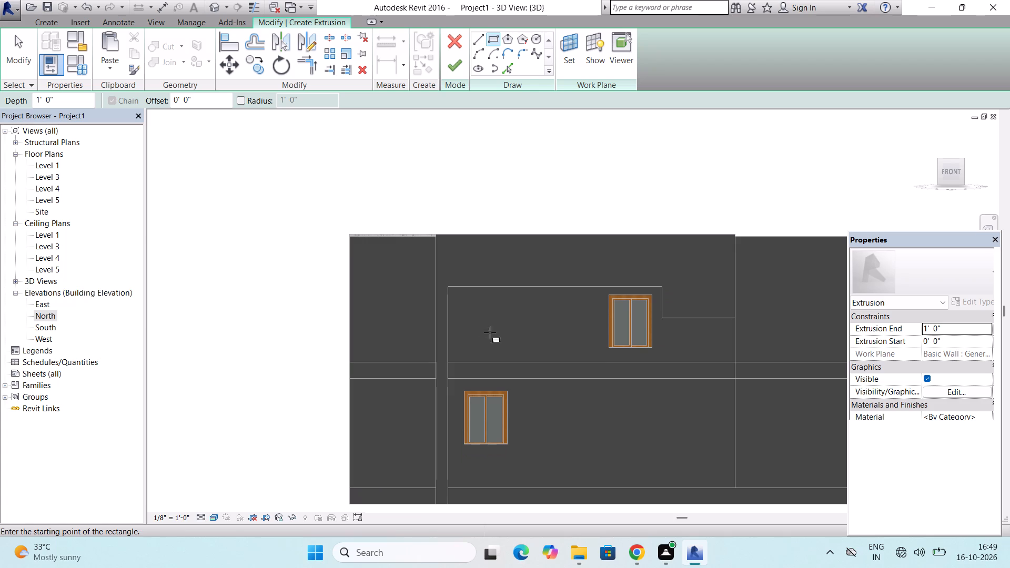
pyautogui.scroll(3, 646, 285)
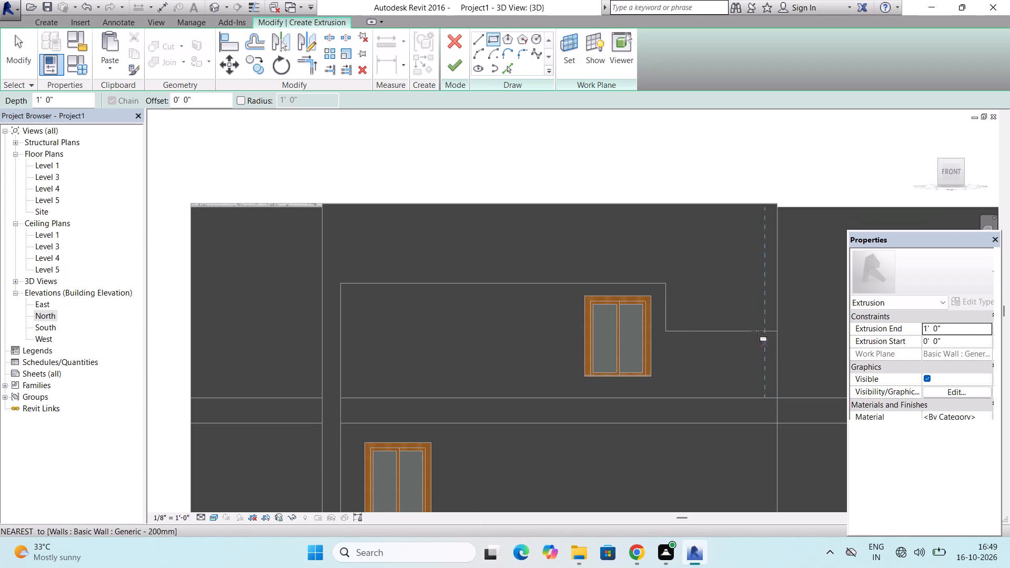
pyautogui.scroll(-4, 755, 329)
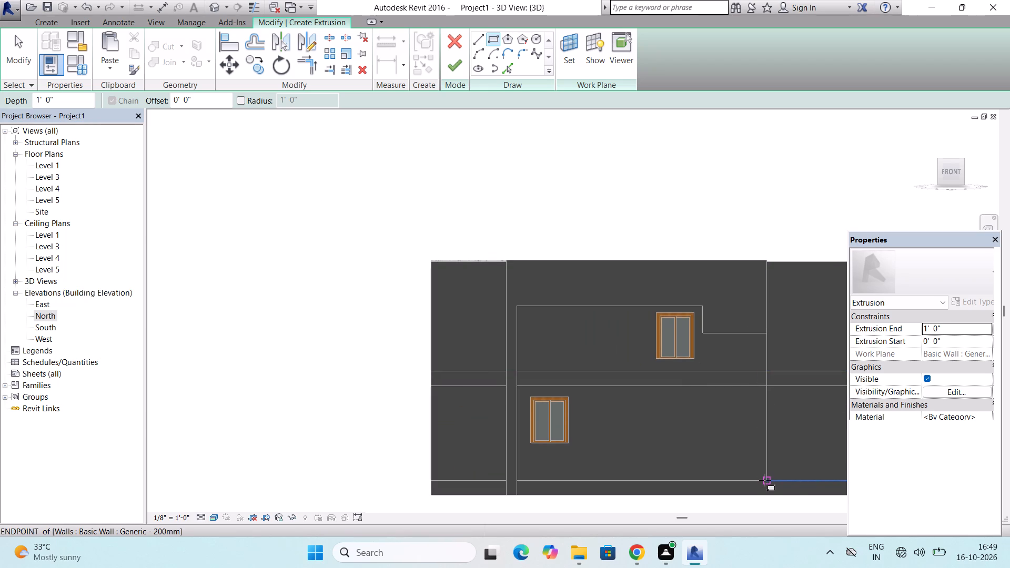
pyautogui.click(765, 481)
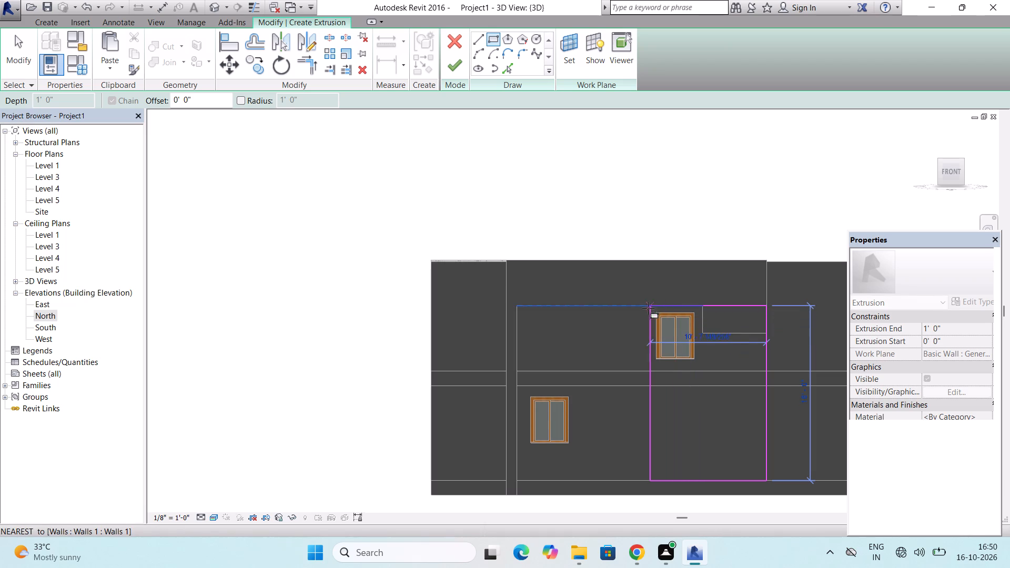
pyautogui.click(522, 309)
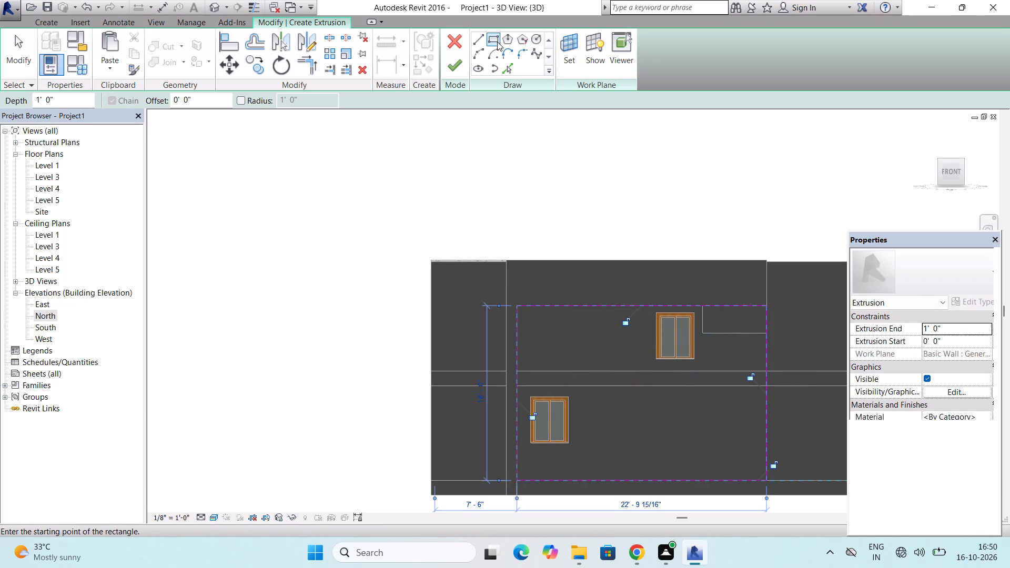
# Sketch an inner rectangle around the outer frame of the ground-storey slider window, corner to corner.
pyautogui.click(497, 42)
pyautogui.scroll(6, 539, 408)
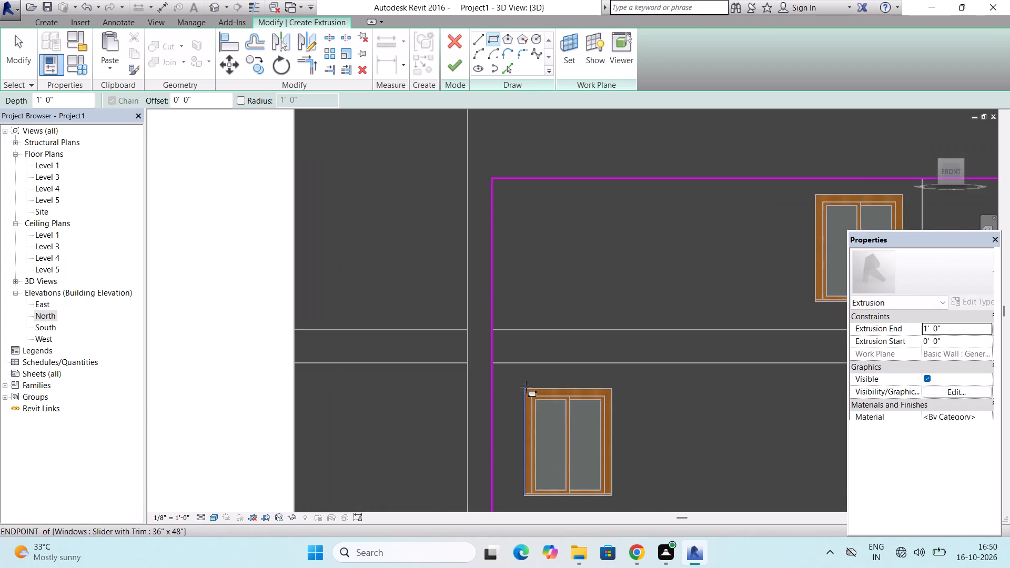
pyautogui.scroll(4, 526, 387)
pyautogui.click(520, 389)
pyautogui.scroll(-4, 520, 389)
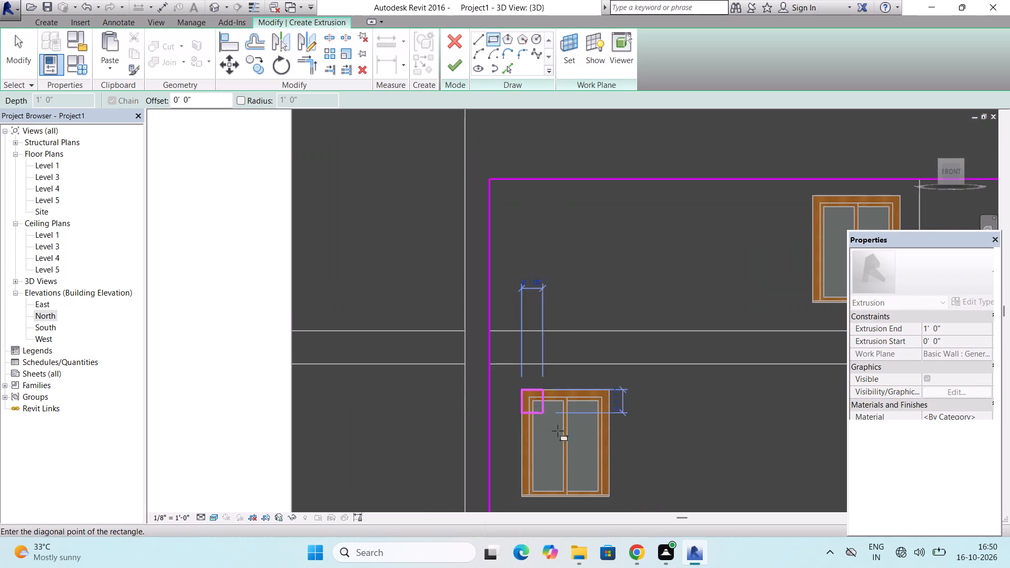
pyautogui.scroll(8, 614, 504)
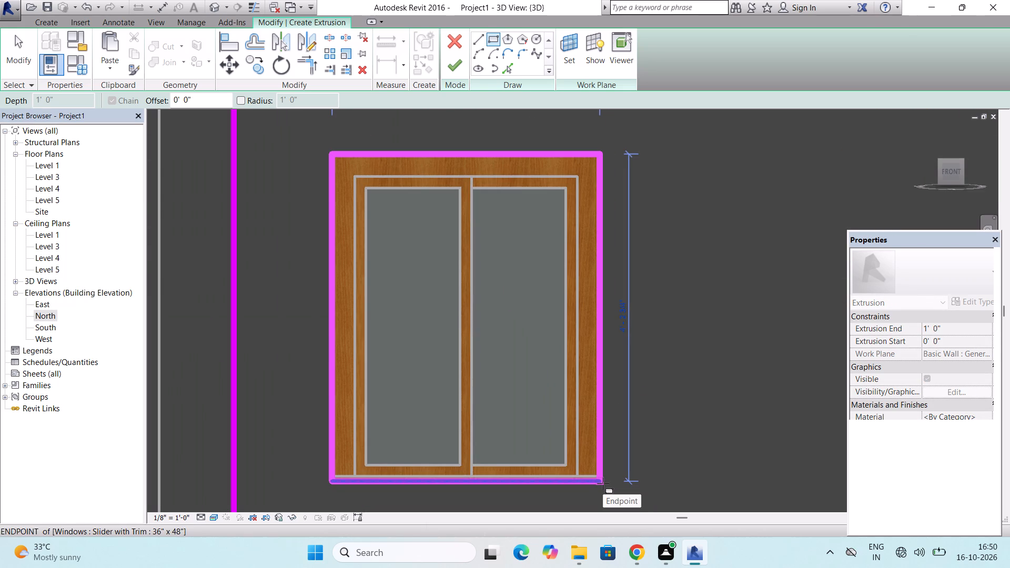
pyautogui.click(603, 483)
# Sketch a second inner rectangle around the outer frame of the upper-storey slider window, corner to corner.
pyautogui.scroll(-4, 603, 485)
pyautogui.scroll(-4, 568, 442)
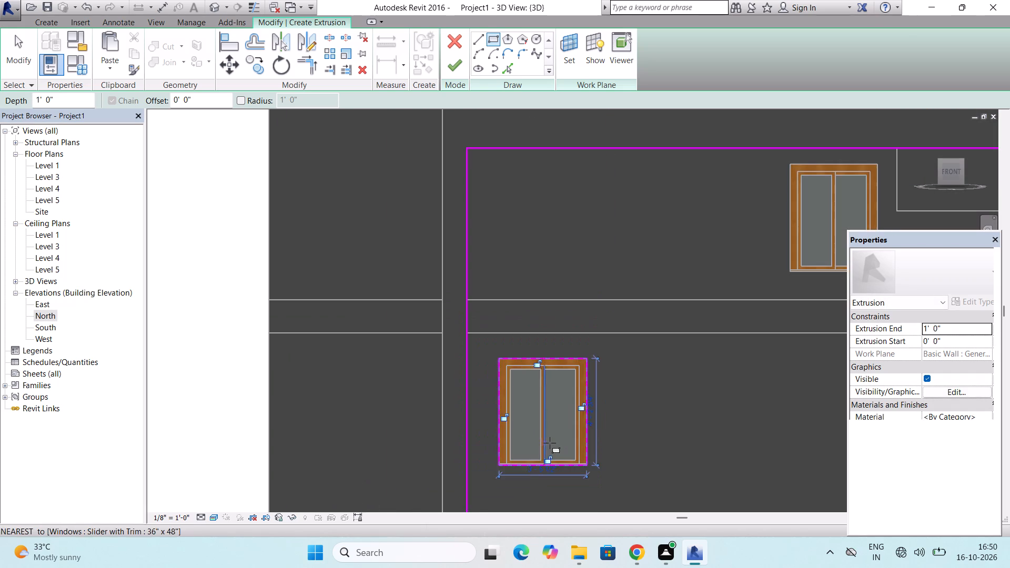
pyautogui.scroll(-3, 550, 443)
pyautogui.scroll(8, 718, 259)
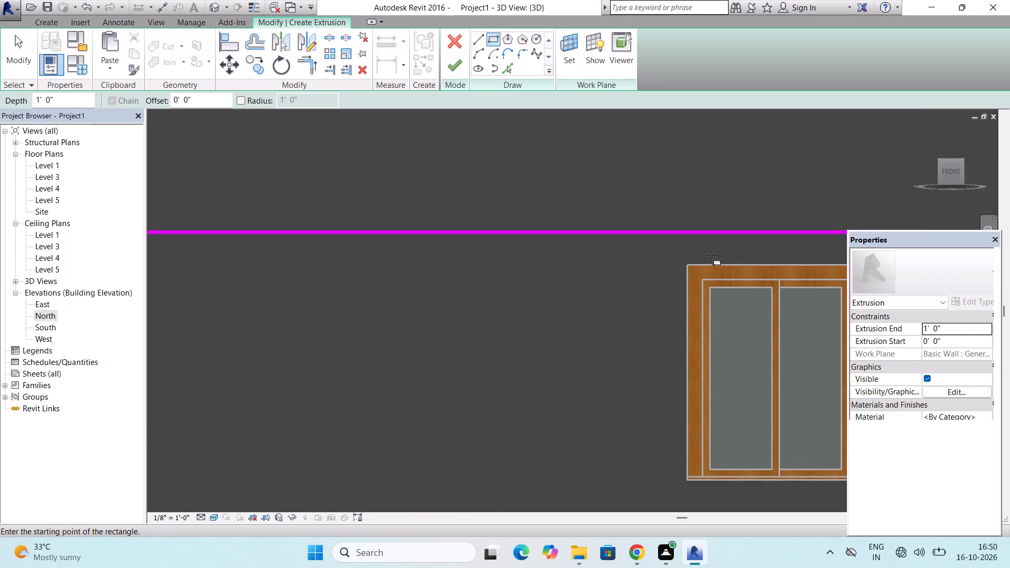
pyautogui.click(690, 262)
pyautogui.scroll(-4, 690, 262)
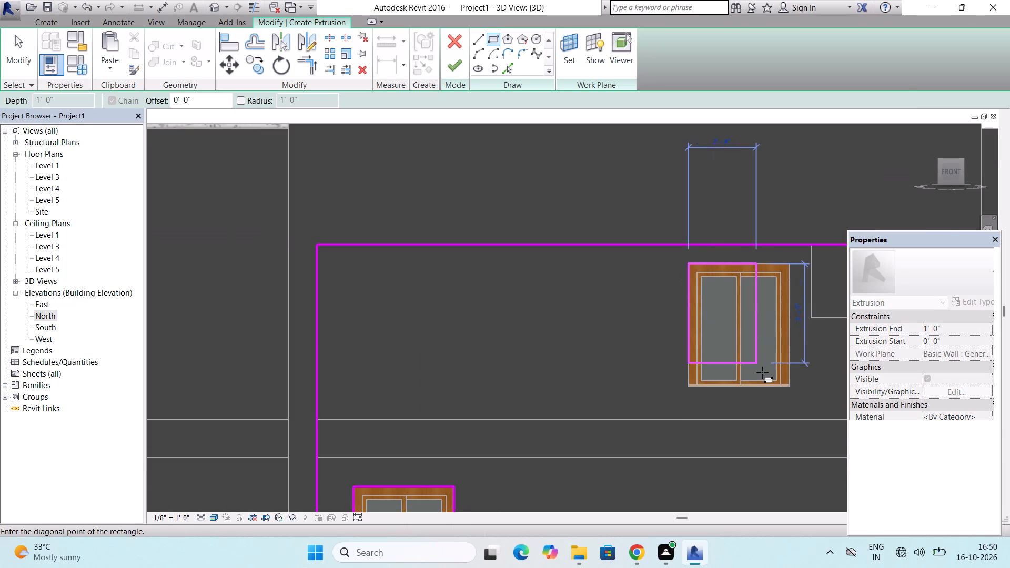
pyautogui.scroll(14, 802, 392)
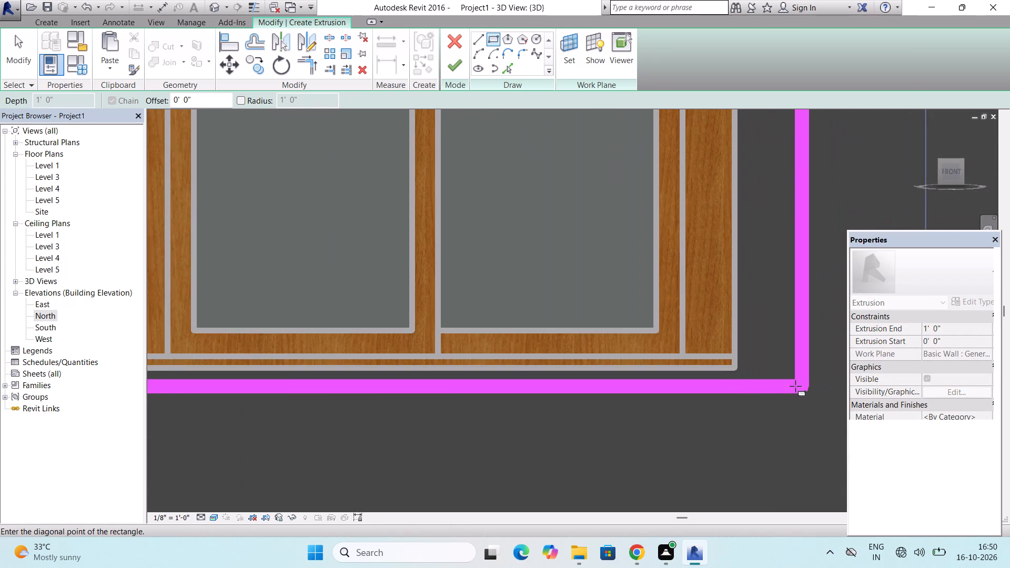
pyautogui.click(725, 367)
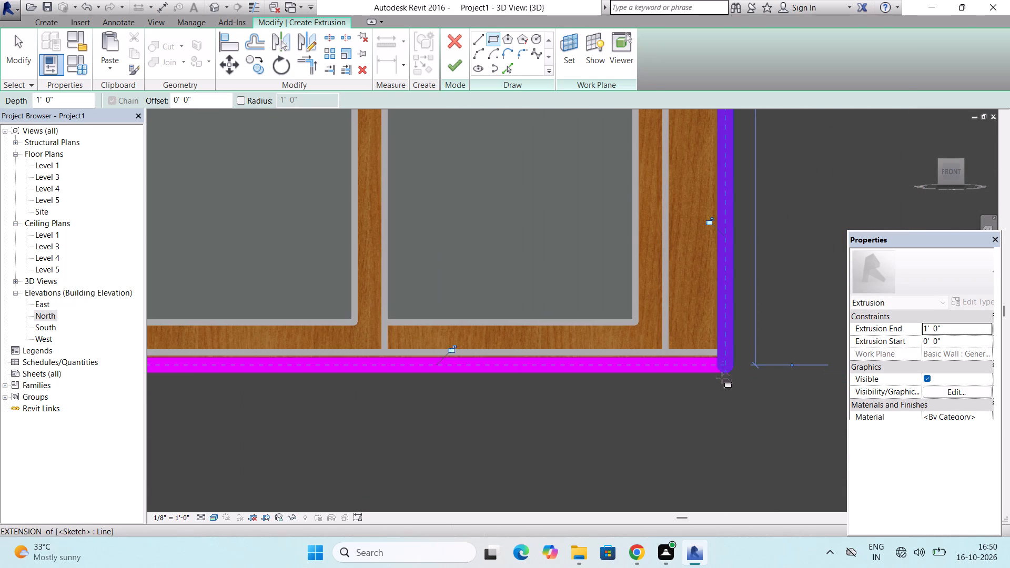
# Finish the extrusion sketch with a depth of 1'-0", leaving both window outlines as openings.
pyautogui.scroll(-11, 722, 378)
pyautogui.scroll(-1, 604, 388)
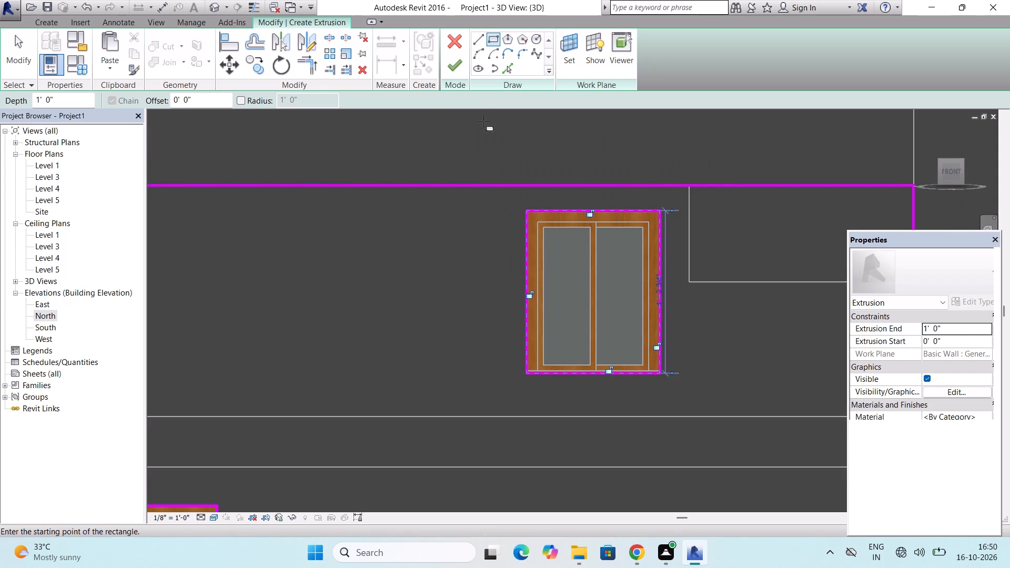
pyautogui.click(451, 65)
pyautogui.scroll(-12, 636, 216)
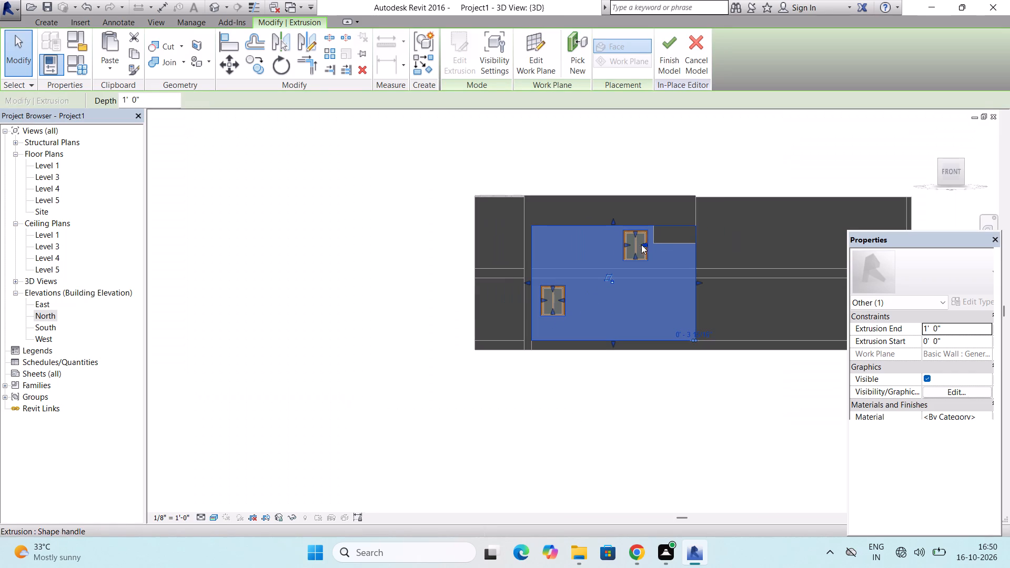
pyautogui.scroll(7, 502, 268)
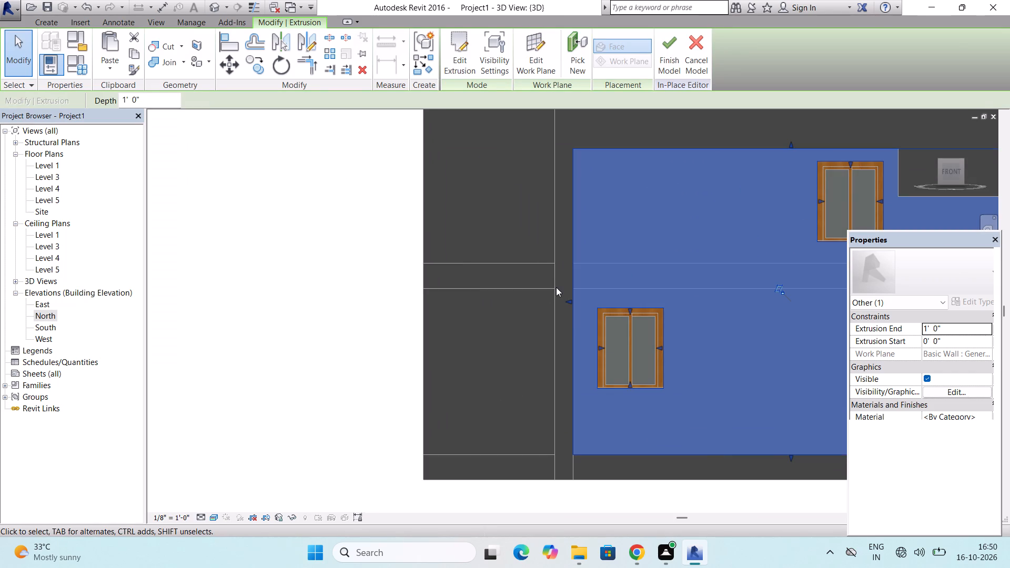
pyautogui.press('Escape')
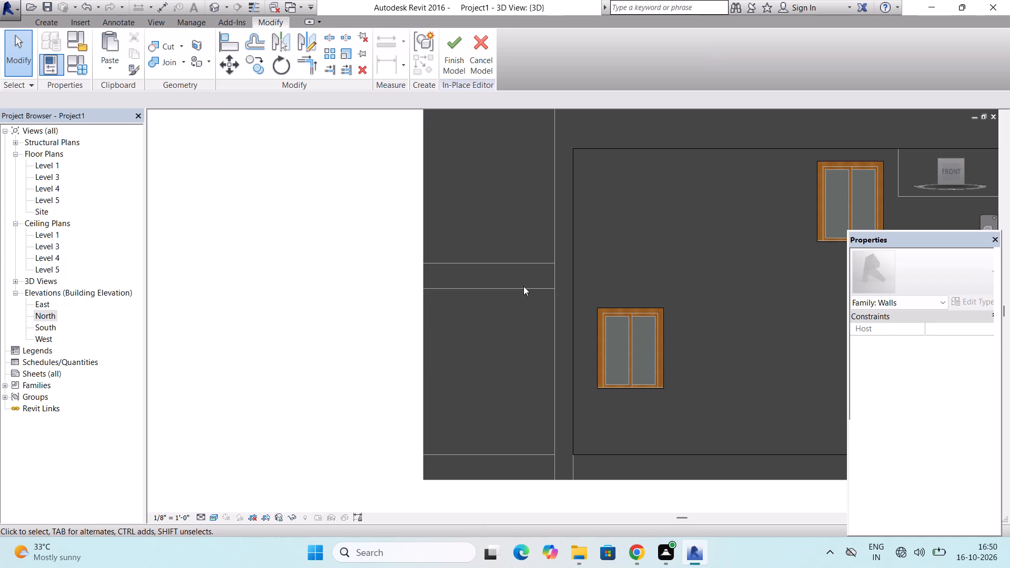
# Check the infill panel from above and the front, and finish the in-place wall model.
pyautogui.scroll(-3, 523, 315)
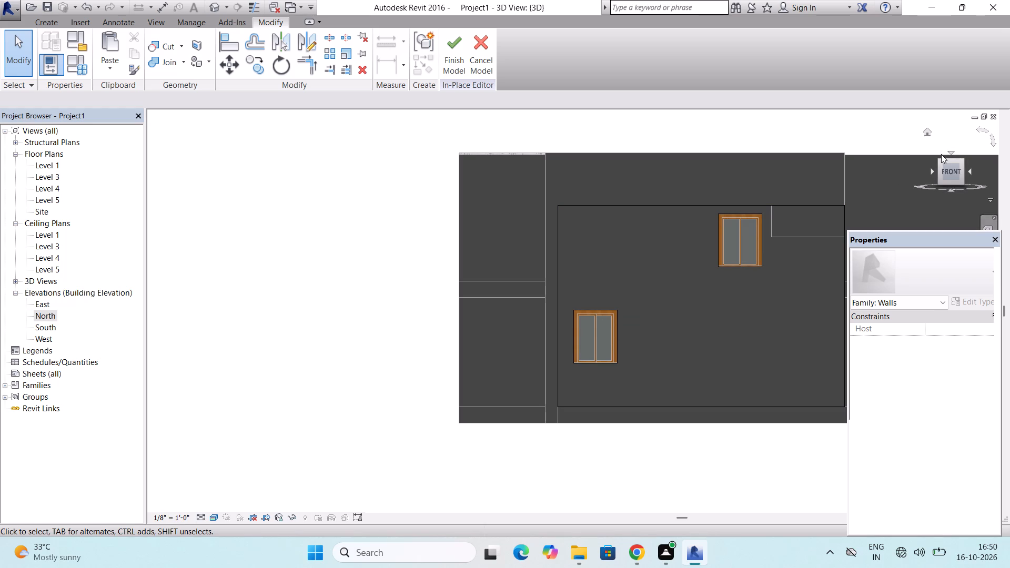
pyautogui.moveTo(939, 161); pyautogui.dragTo(933, 190)
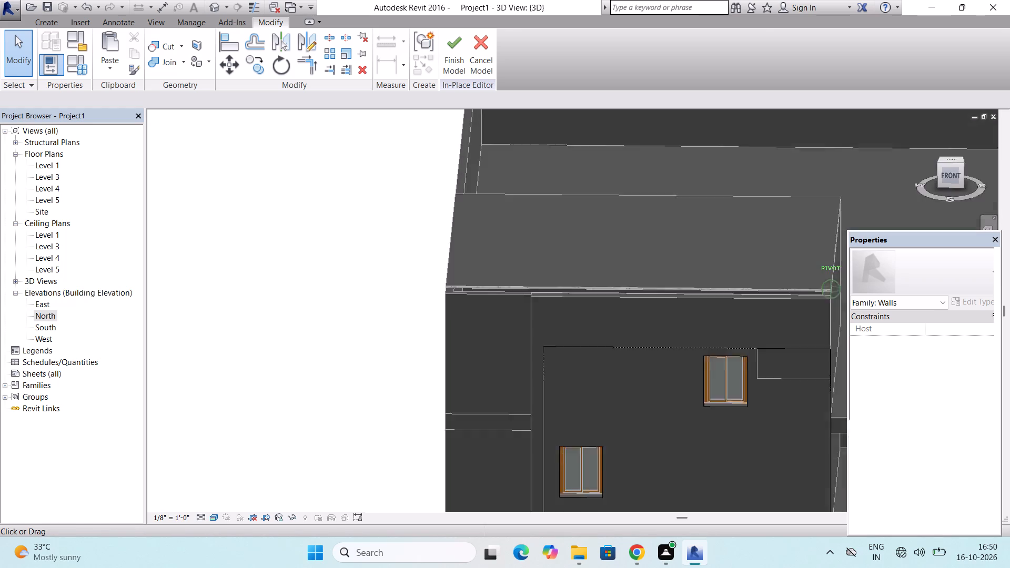
pyautogui.moveTo(933, 190); pyautogui.dragTo(925, 170)
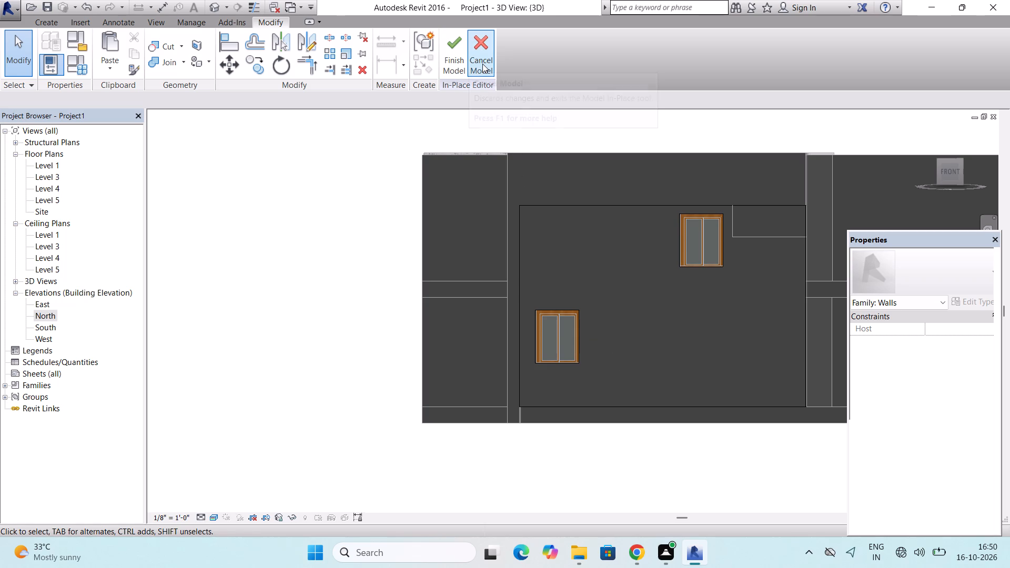
pyautogui.click(440, 66)
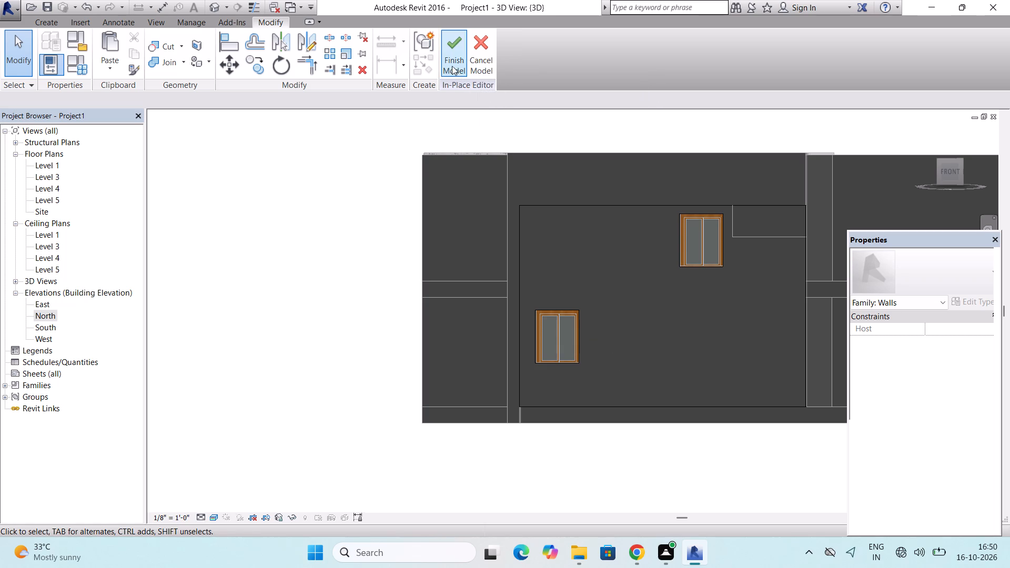
# Finish the in-place model of the infill wall panel.
pyautogui.click(452, 66)
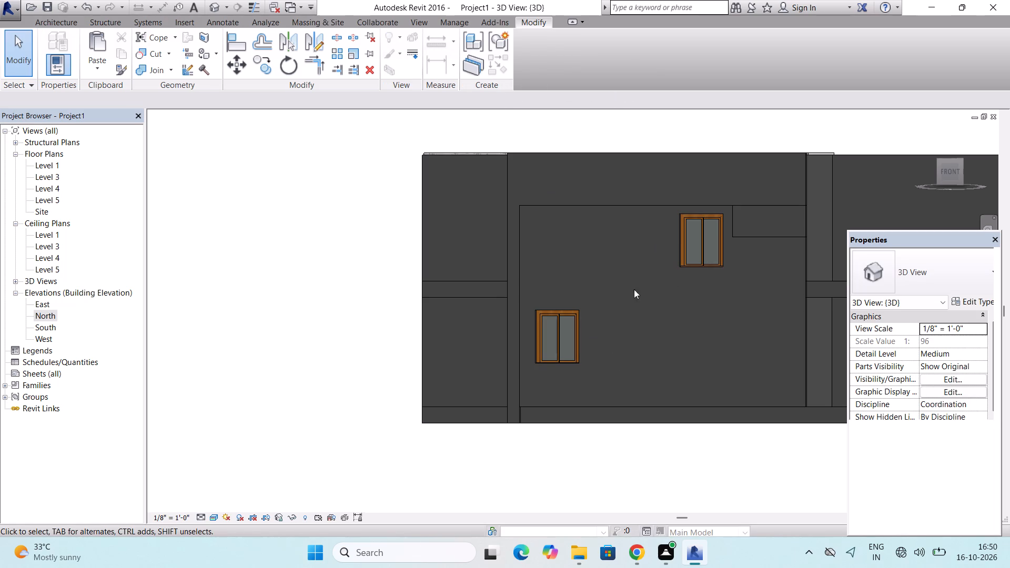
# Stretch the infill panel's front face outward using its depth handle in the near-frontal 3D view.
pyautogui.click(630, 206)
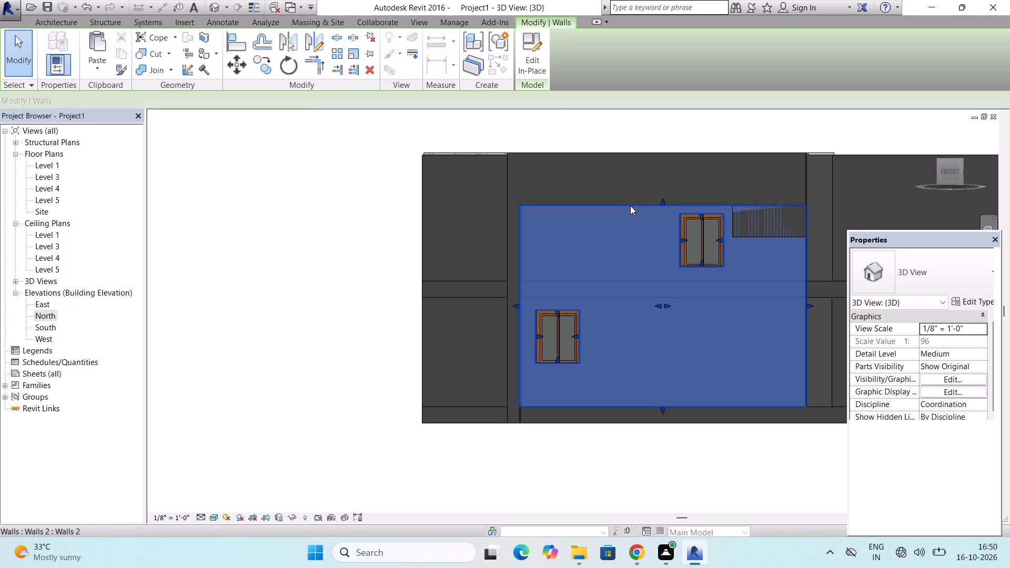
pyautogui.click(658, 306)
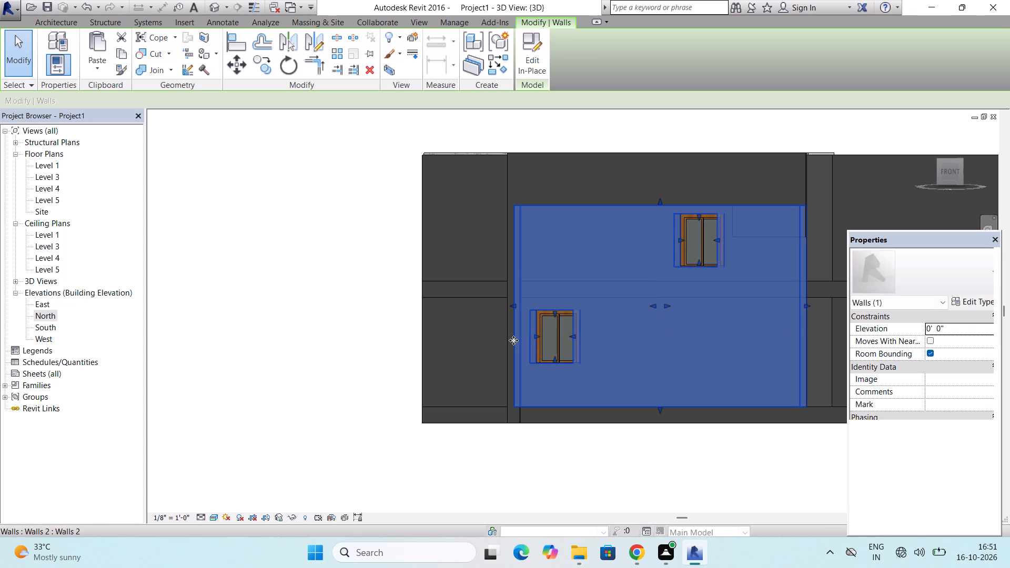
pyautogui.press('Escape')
# Stretch the outer vertical edge of the stepped front facade to the building's outer corner.
pyautogui.scroll(3, 534, 222)
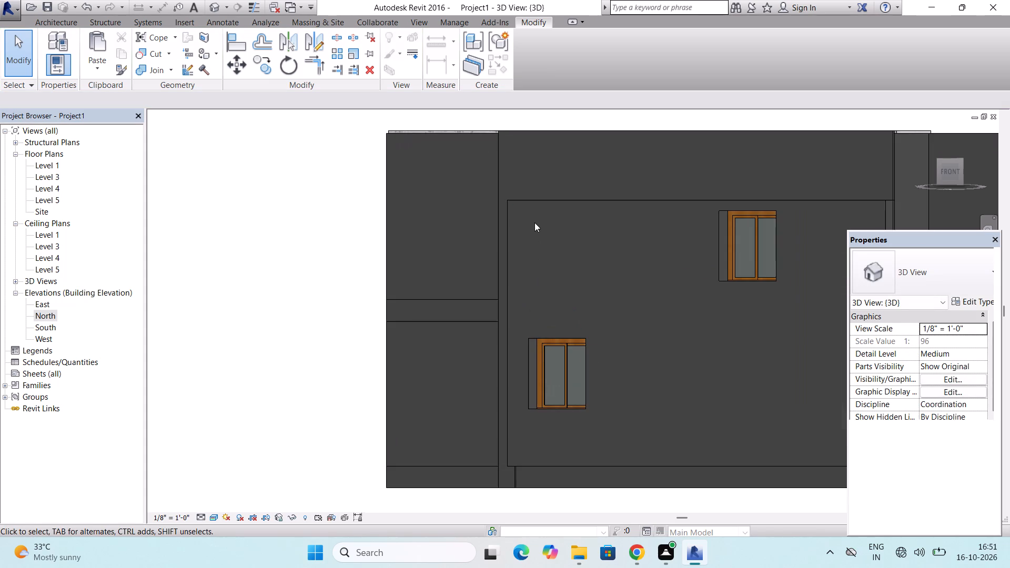
pyautogui.scroll(-1, 530, 233)
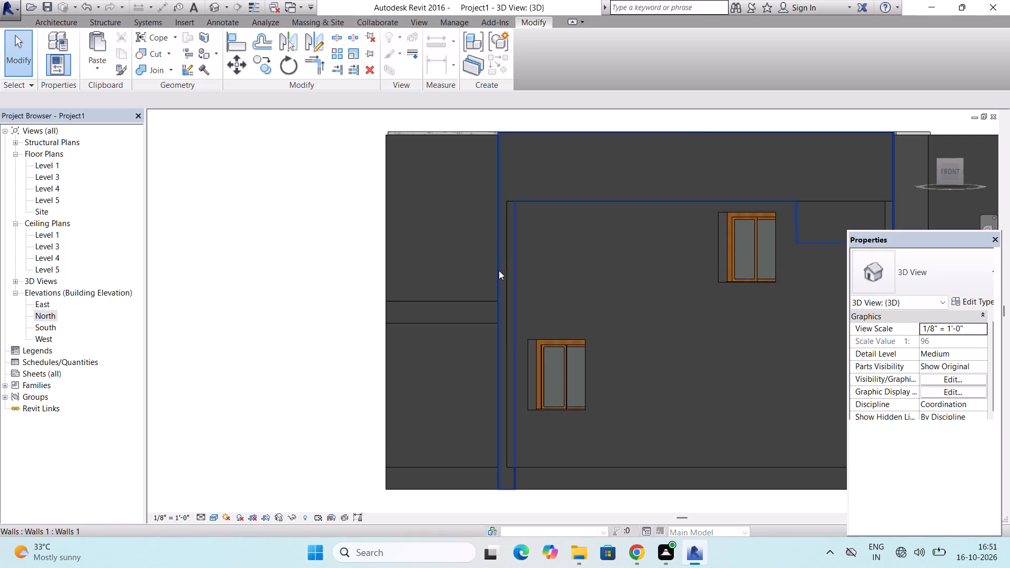
pyautogui.click(499, 270)
pyautogui.moveTo(493, 308); pyautogui.dragTo(469, 318)
pyautogui.scroll(-4, 469, 318)
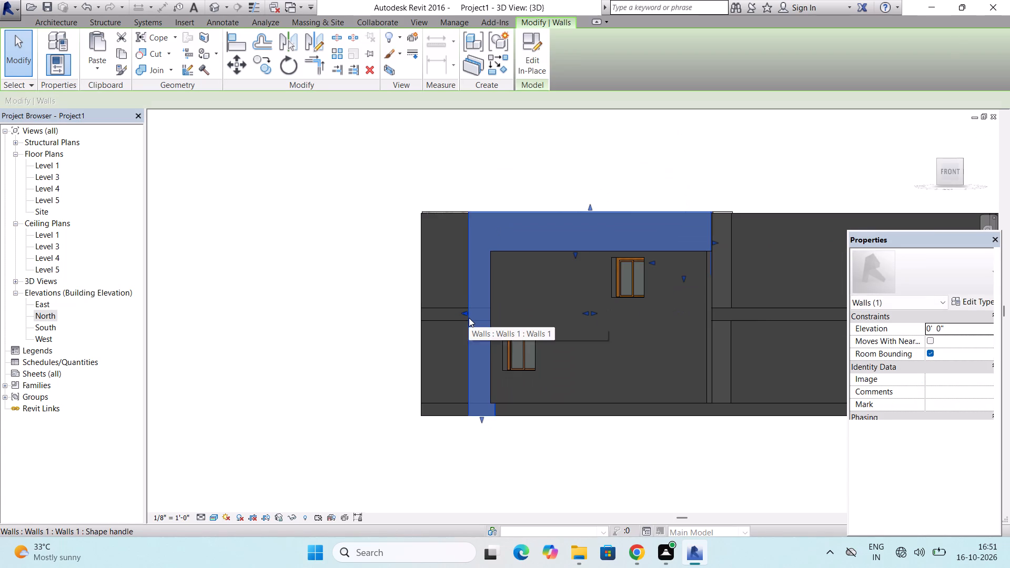
pyautogui.moveTo(465, 312); pyautogui.dragTo(420, 318)
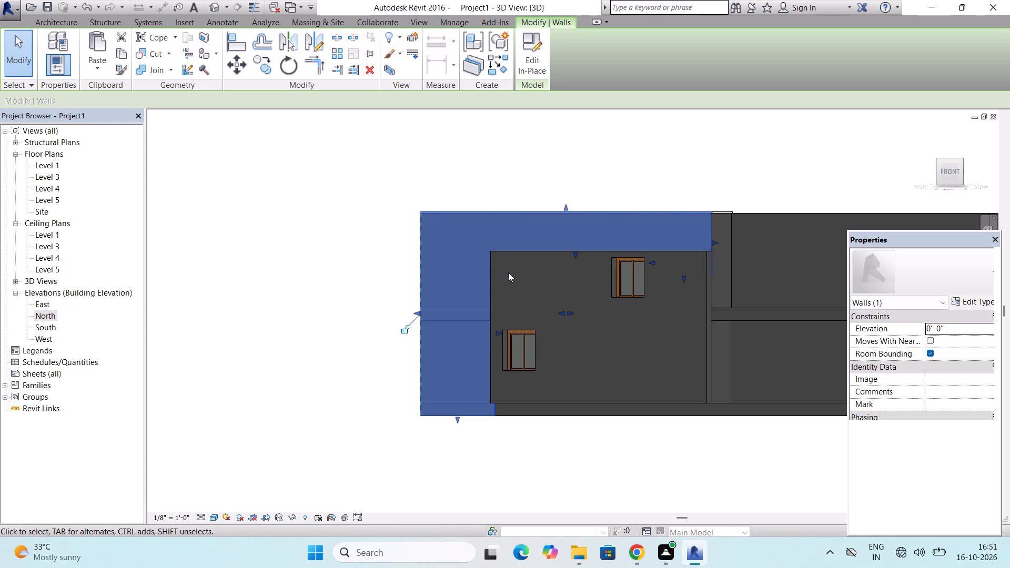
# Pull the stepped facade's front face outward, away from the building, to thicken it.
pyautogui.scroll(-4, 508, 272)
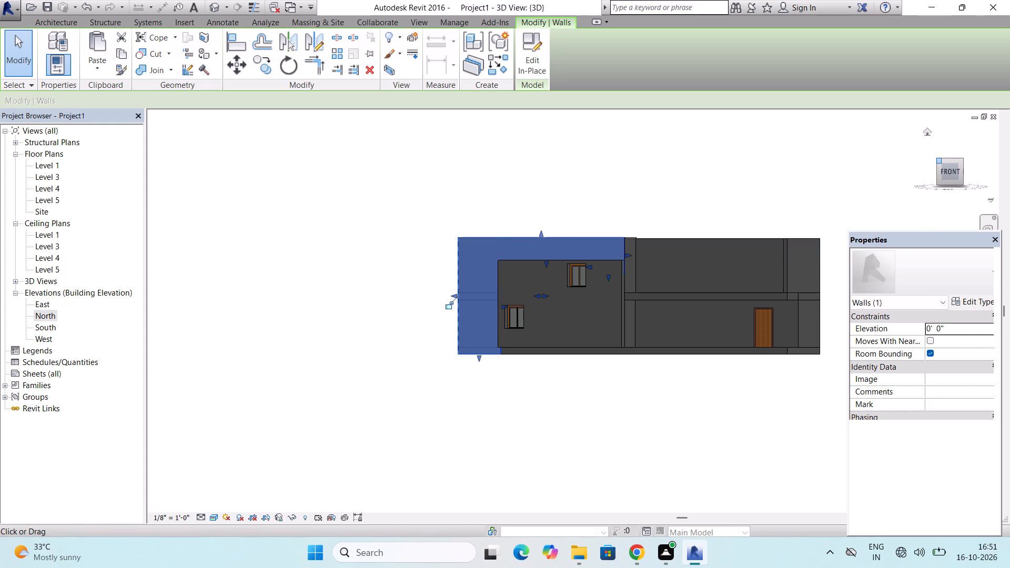
pyautogui.moveTo(936, 161); pyautogui.dragTo(847, 167)
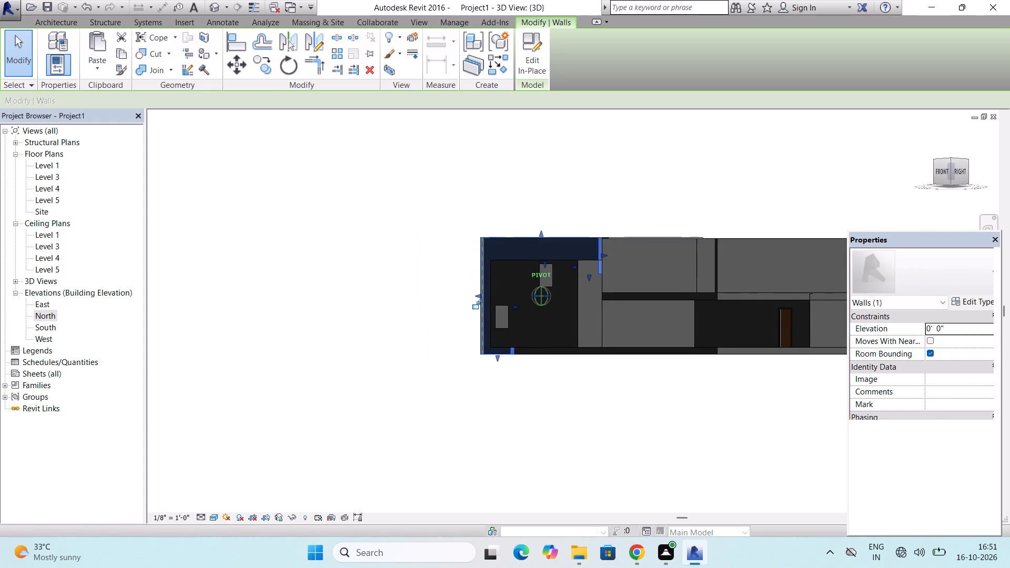
pyautogui.moveTo(847, 167); pyautogui.dragTo(820, 205)
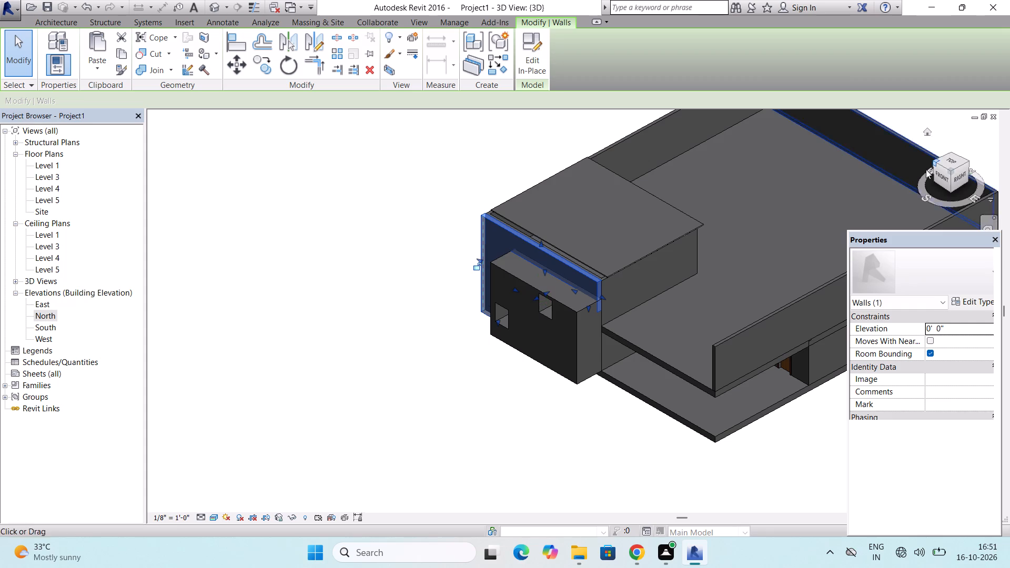
pyautogui.scroll(5, 534, 285)
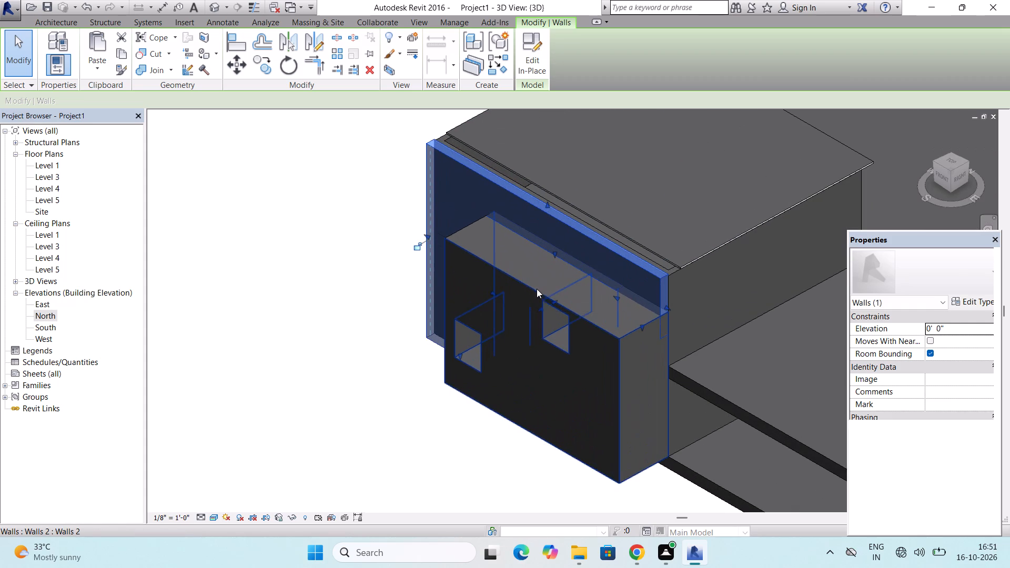
pyautogui.moveTo(540, 308); pyautogui.dragTo(541, 308)
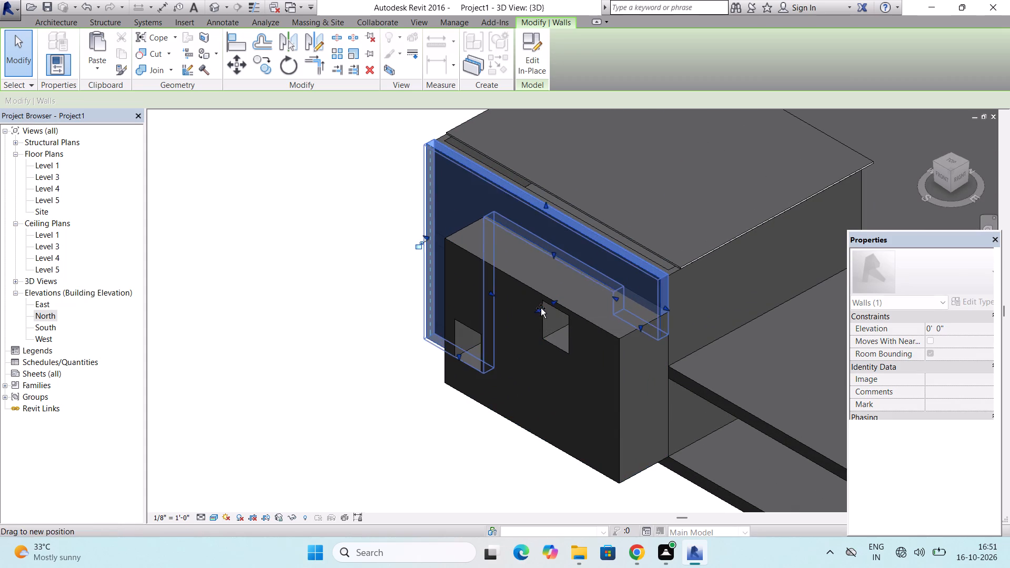
pyautogui.moveTo(541, 308); pyautogui.dragTo(552, 306)
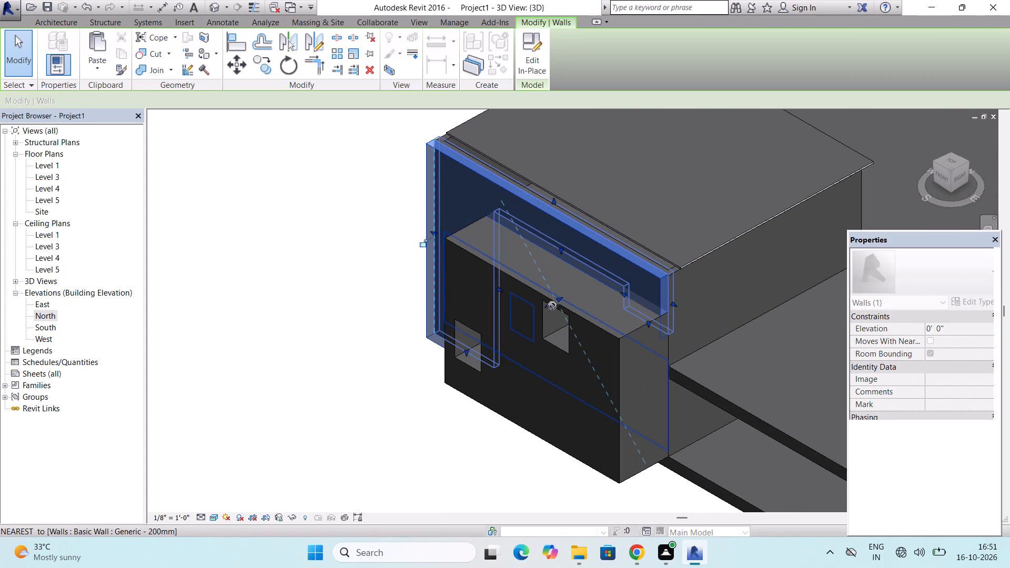
pyautogui.moveTo(552, 306); pyautogui.dragTo(530, 314)
pyautogui.press('Escape')
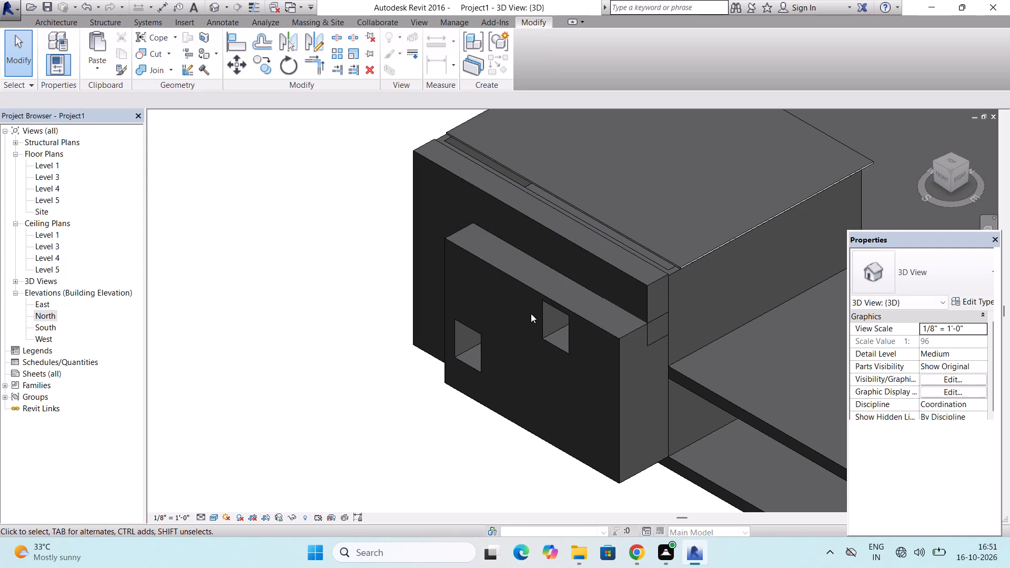
# Push the infill panel's front face back until it is nearly flush with the stepped facade's front.
pyautogui.click(607, 327)
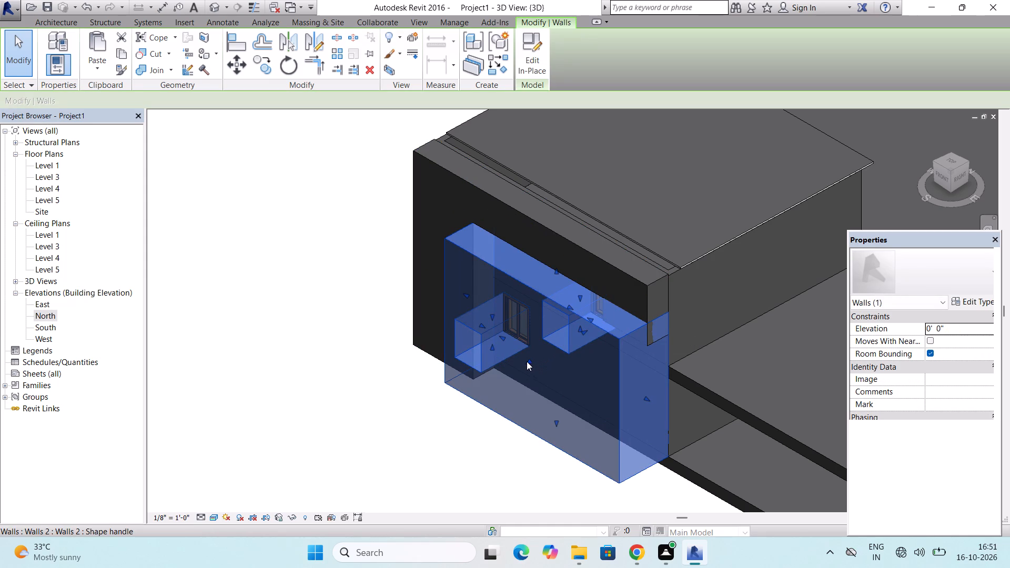
pyautogui.moveTo(527, 361); pyautogui.dragTo(559, 348)
pyautogui.press('Escape')
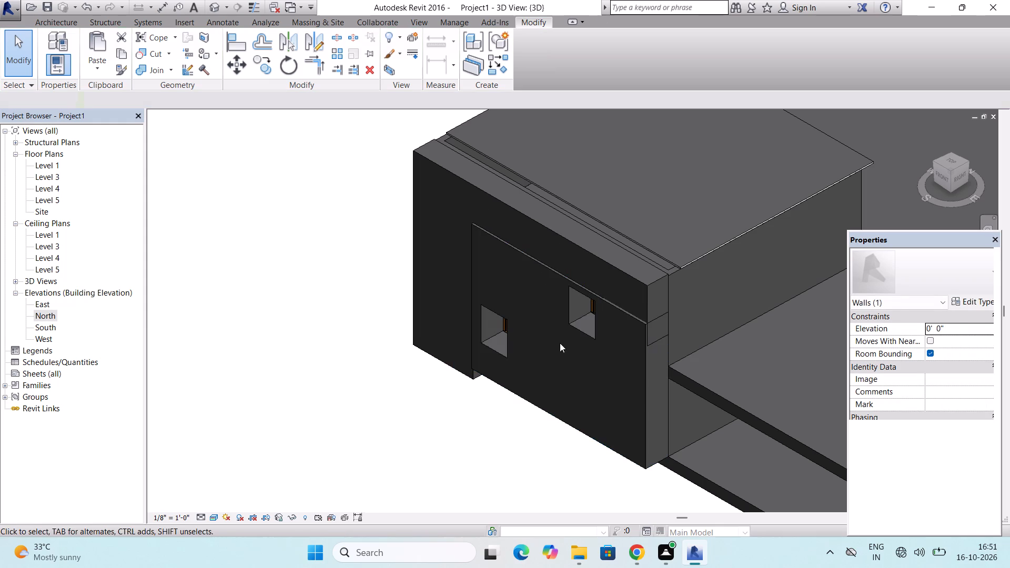
pyautogui.press('Escape')
pyautogui.press('Escape')
pyautogui.press('Escape')
pyautogui.scroll(5, 591, 303)
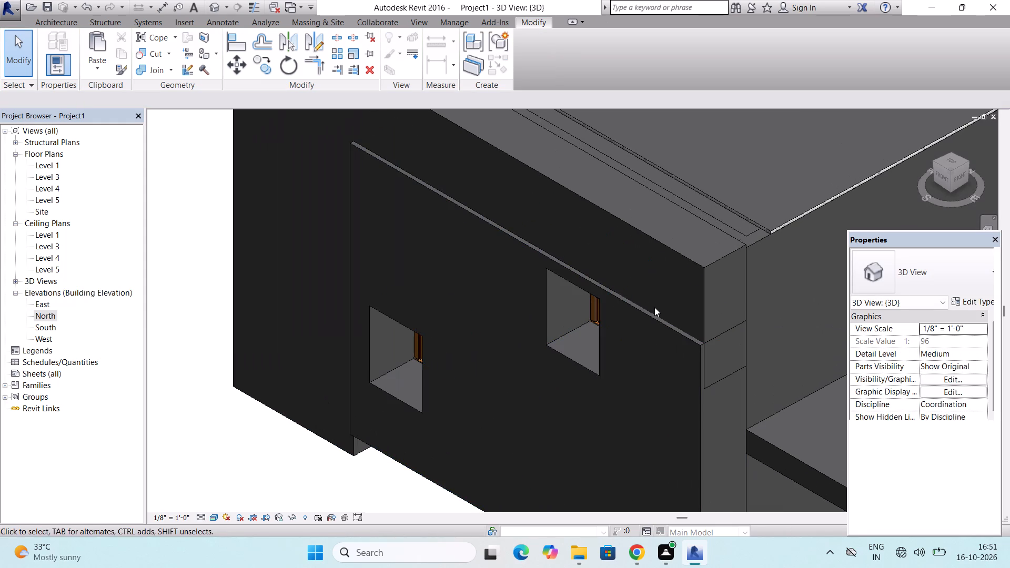
pyautogui.click(655, 315)
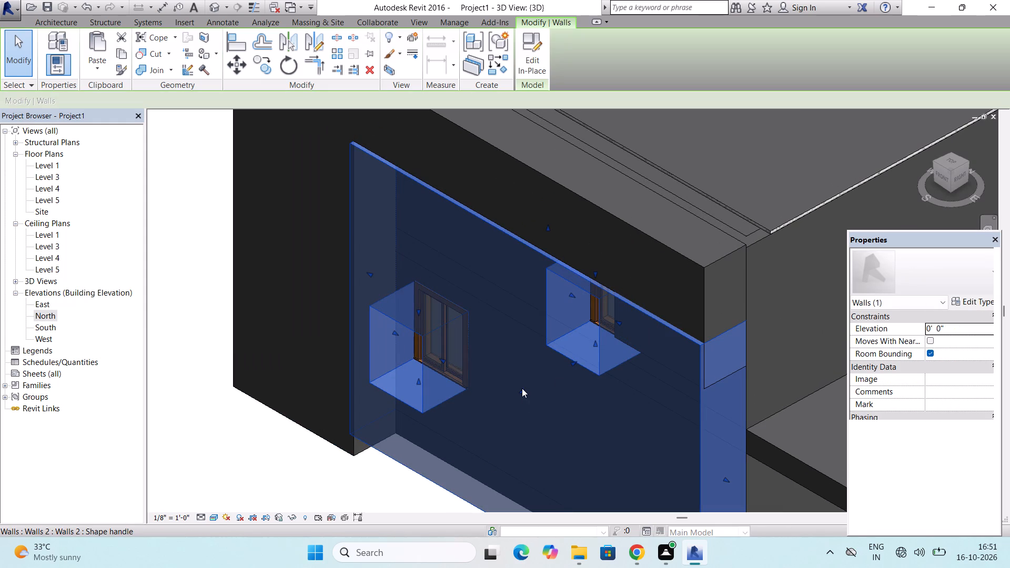
pyautogui.moveTo(522, 390); pyautogui.dragTo(526, 390)
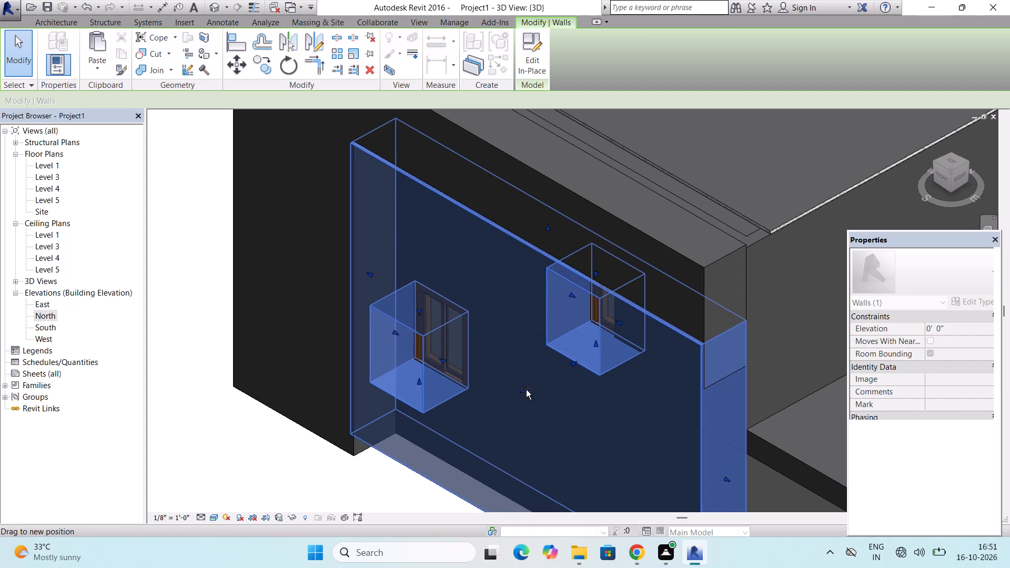
pyautogui.moveTo(526, 390); pyautogui.dragTo(528, 388)
pyautogui.press('Escape')
pyautogui.scroll(-3, 503, 280)
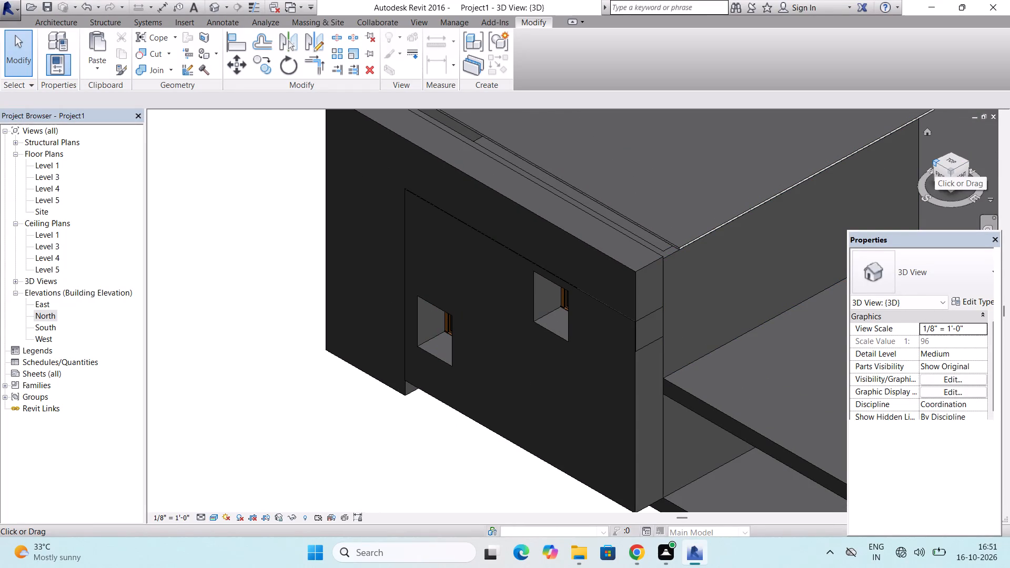
# Open the South elevation and start a new in-place model in the Walls category with the default name.
pyautogui.moveTo(935, 163); pyautogui.dragTo(230, 119)
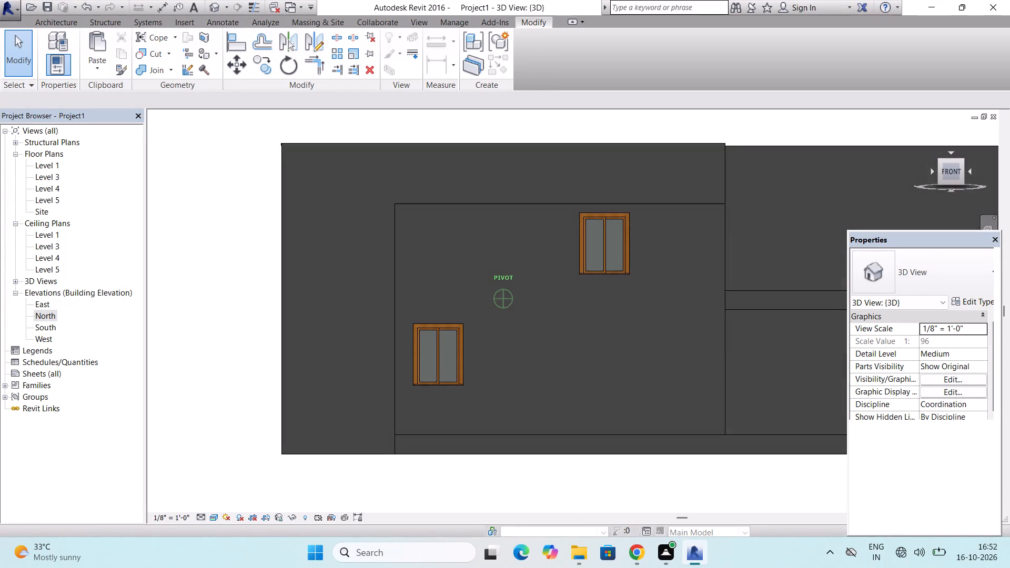
pyautogui.moveTo(230, 119); pyautogui.dragTo(154, 158)
pyautogui.scroll(-4, 682, 253)
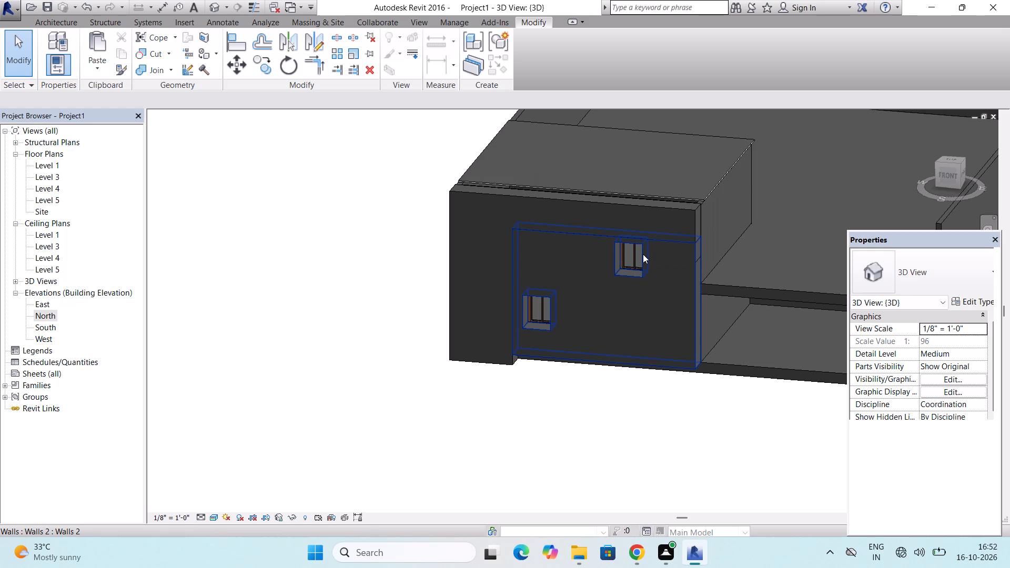
pyautogui.scroll(-4, 644, 252)
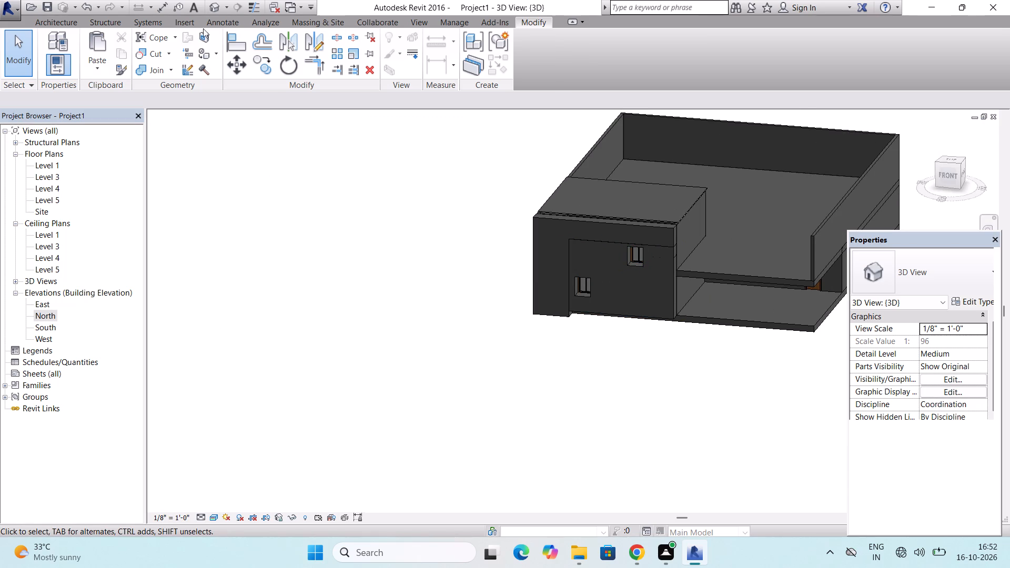
pyautogui.doubleClick(48, 327)
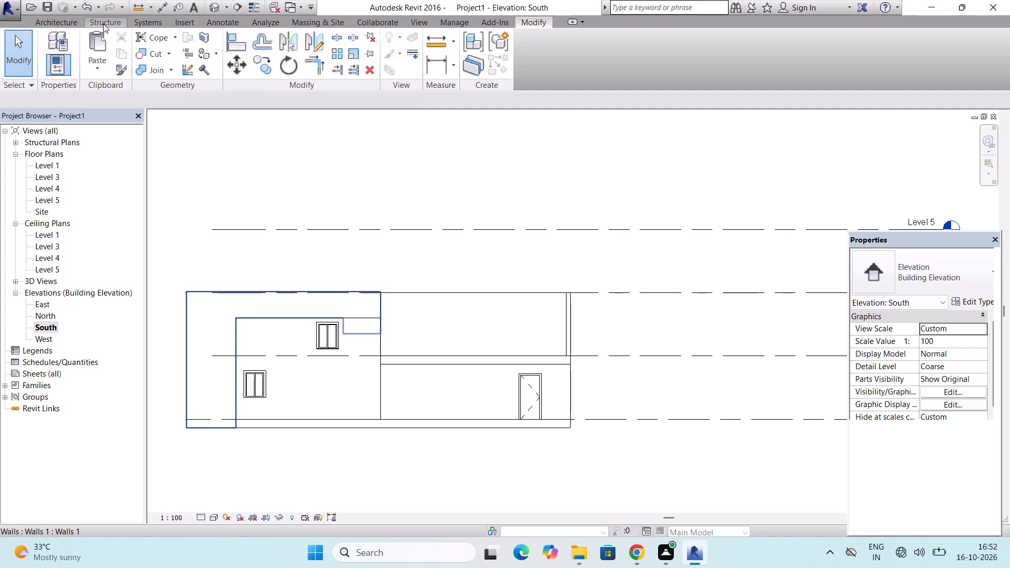
pyautogui.click(54, 24)
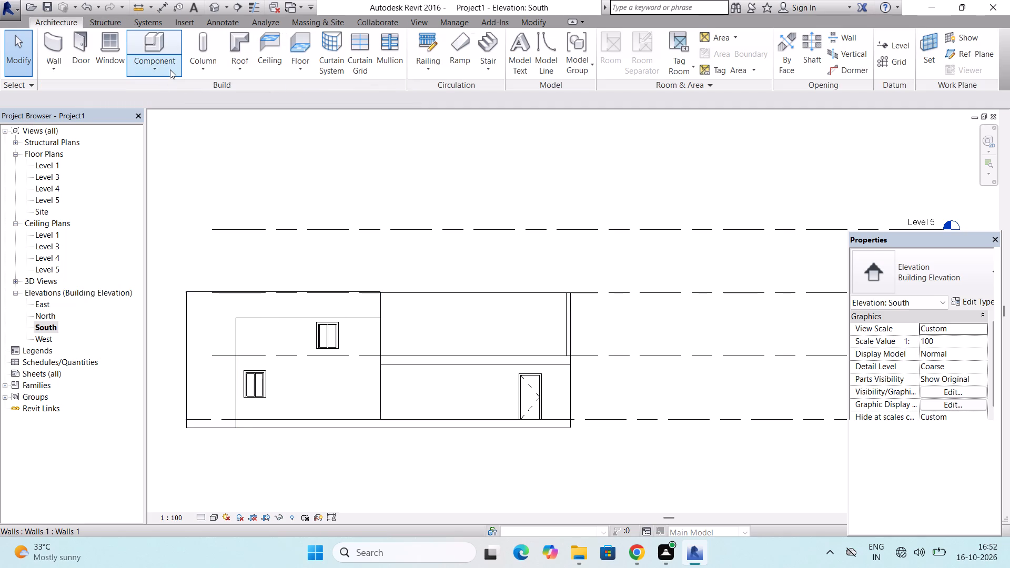
pyautogui.click(170, 69)
pyautogui.click(169, 117)
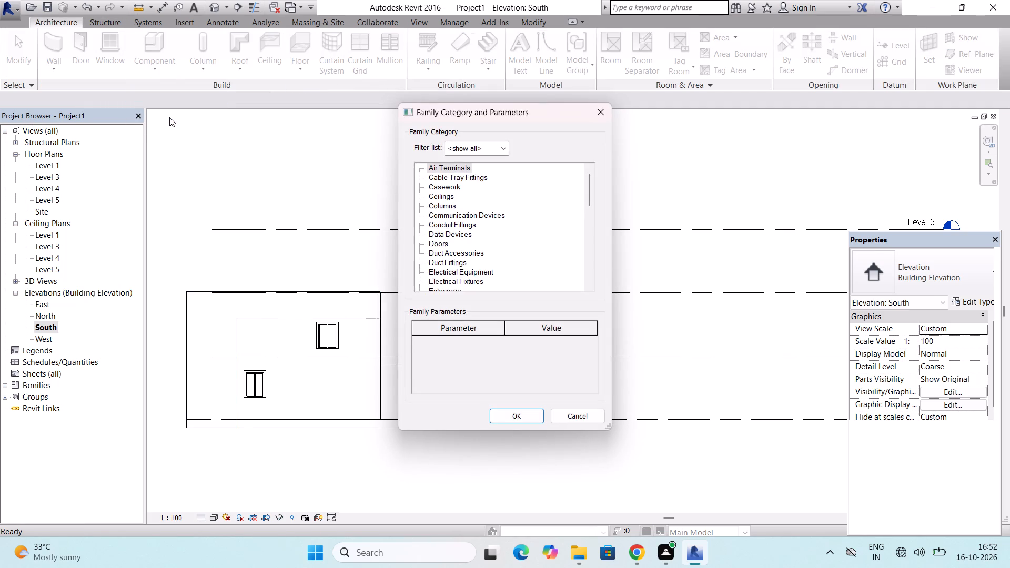
pyautogui.scroll(-13, 484, 198)
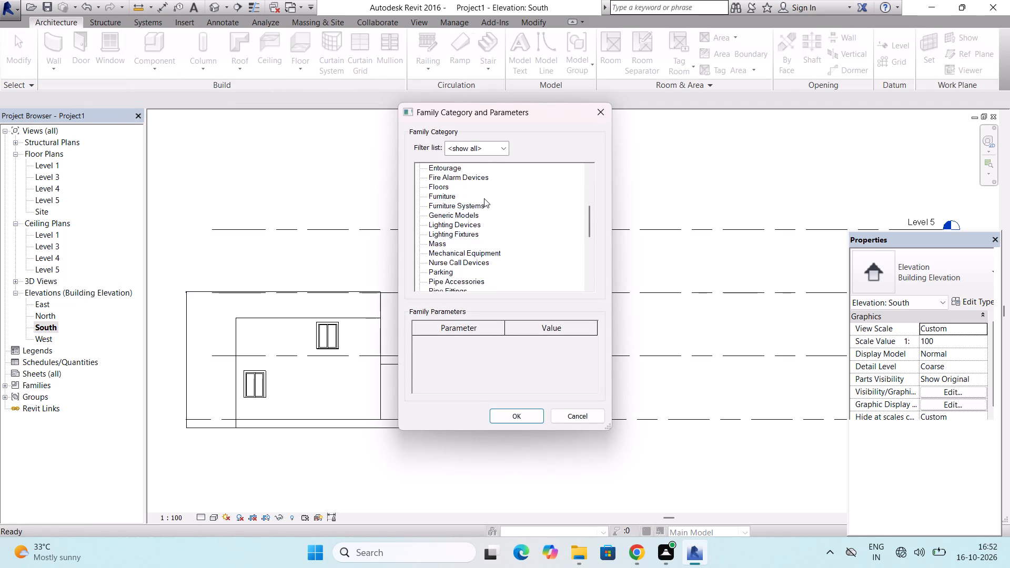
pyautogui.scroll(-20, 484, 198)
pyautogui.scroll(-2, 484, 198)
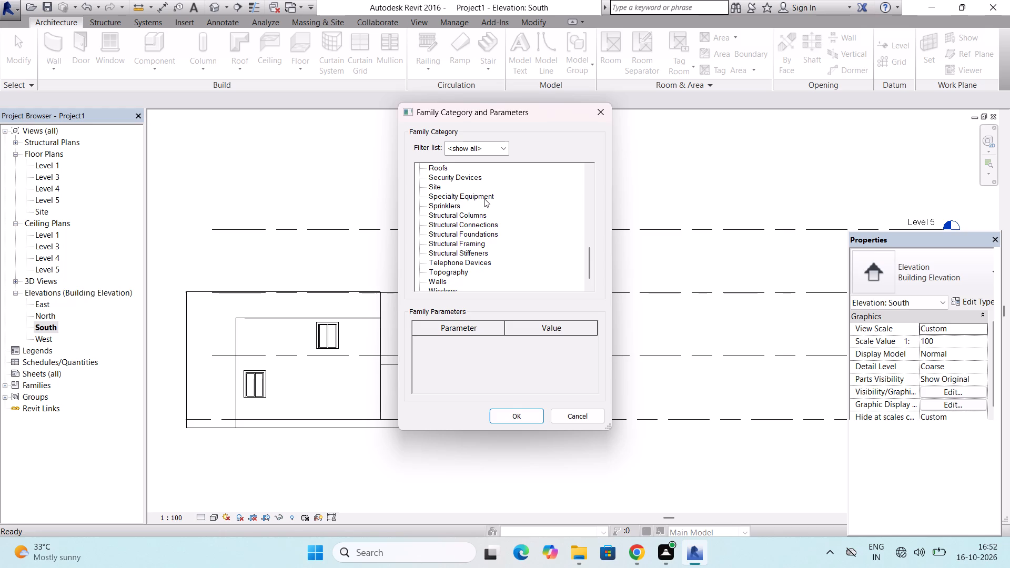
pyautogui.click(442, 275)
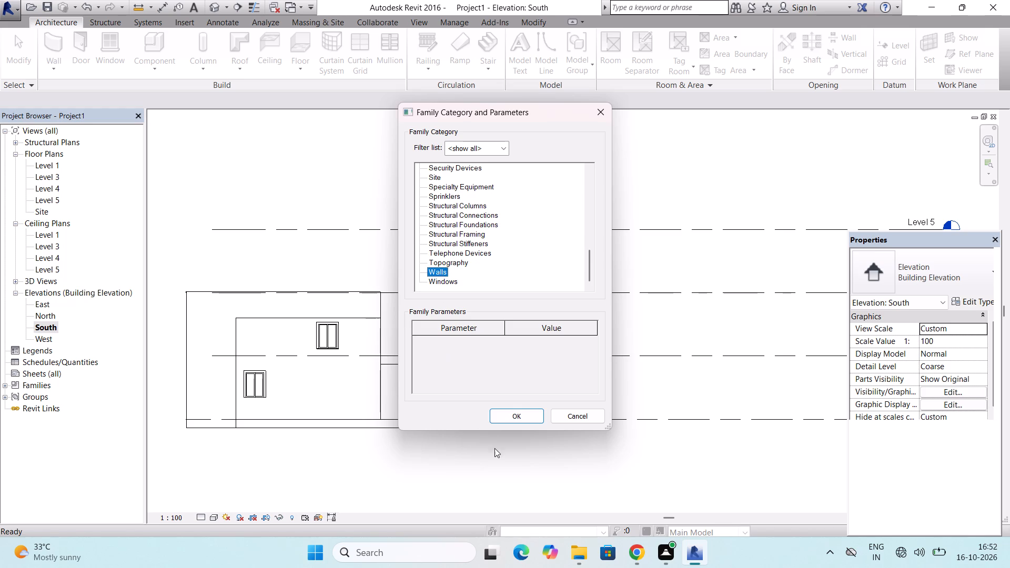
pyautogui.click(528, 417)
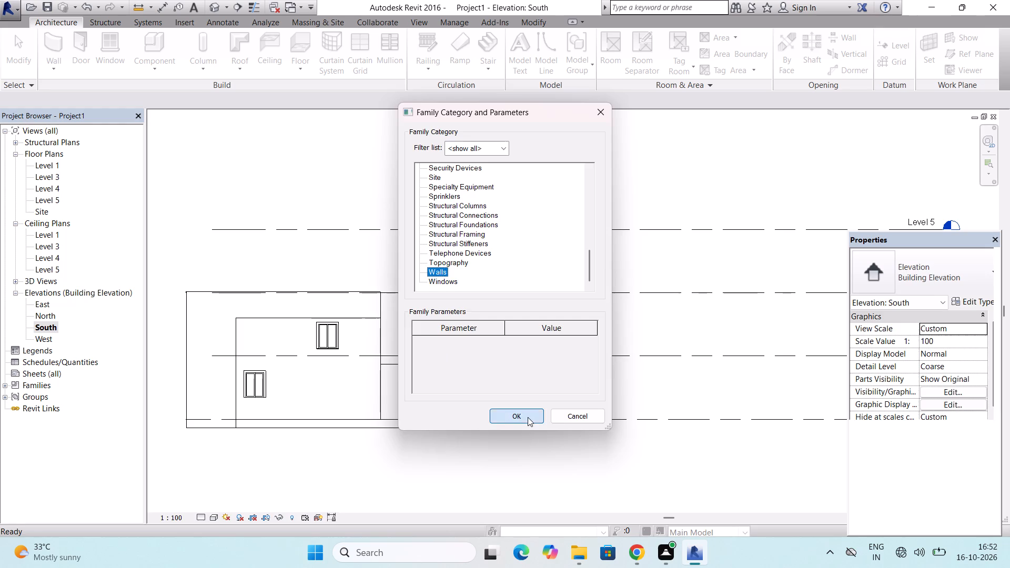
pyautogui.click(523, 292)
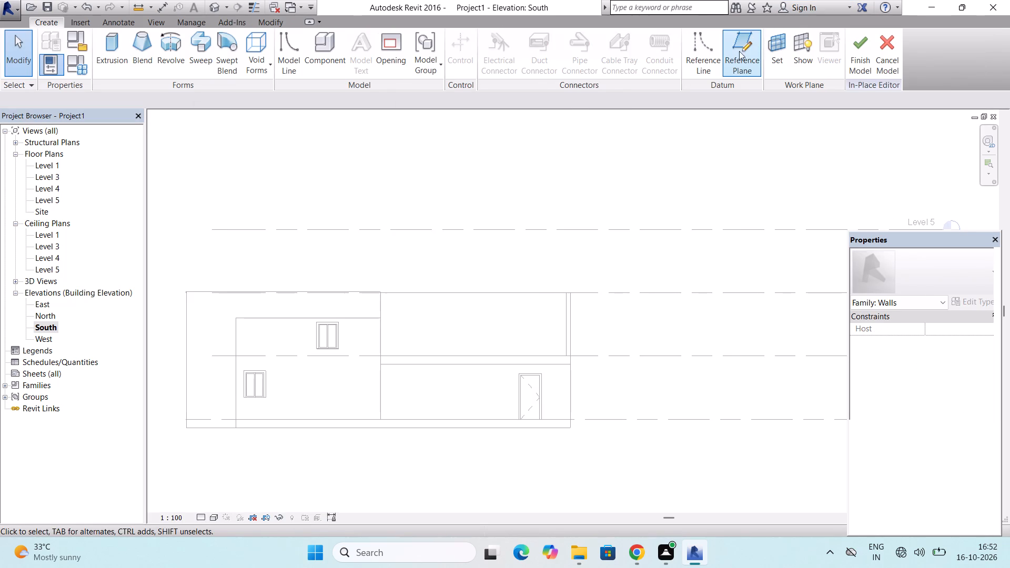
# Set the work plane to the ground-floor wall containing the door and start an extrusion.
pyautogui.click(776, 58)
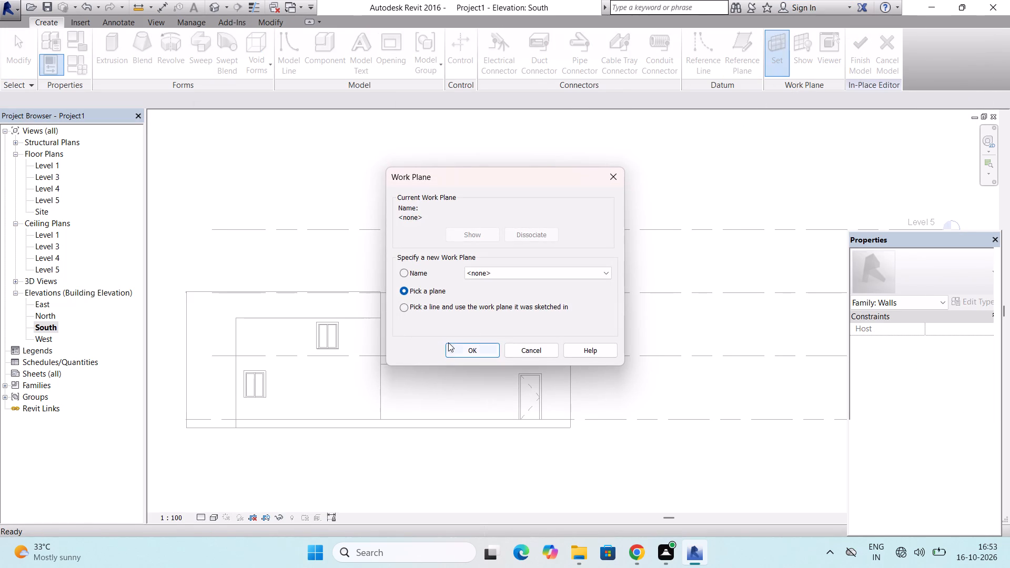
pyautogui.click(455, 343)
pyautogui.scroll(2, 455, 343)
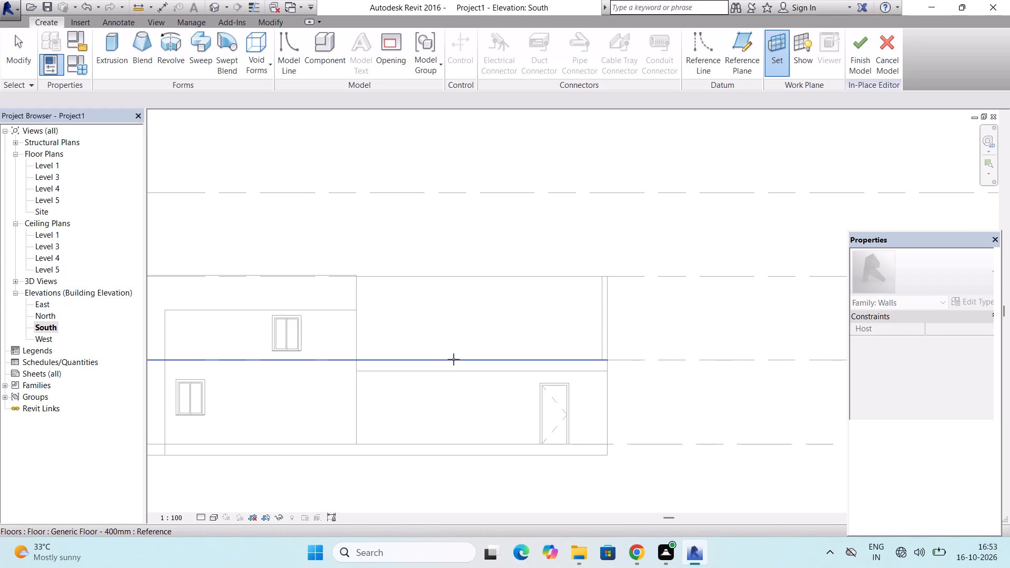
pyautogui.click(604, 391)
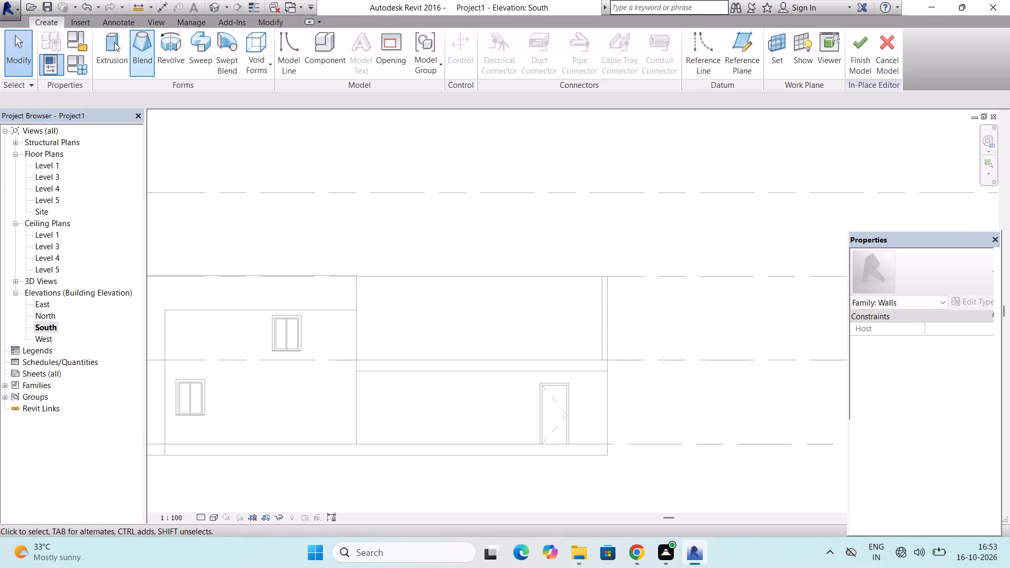
pyautogui.click(114, 42)
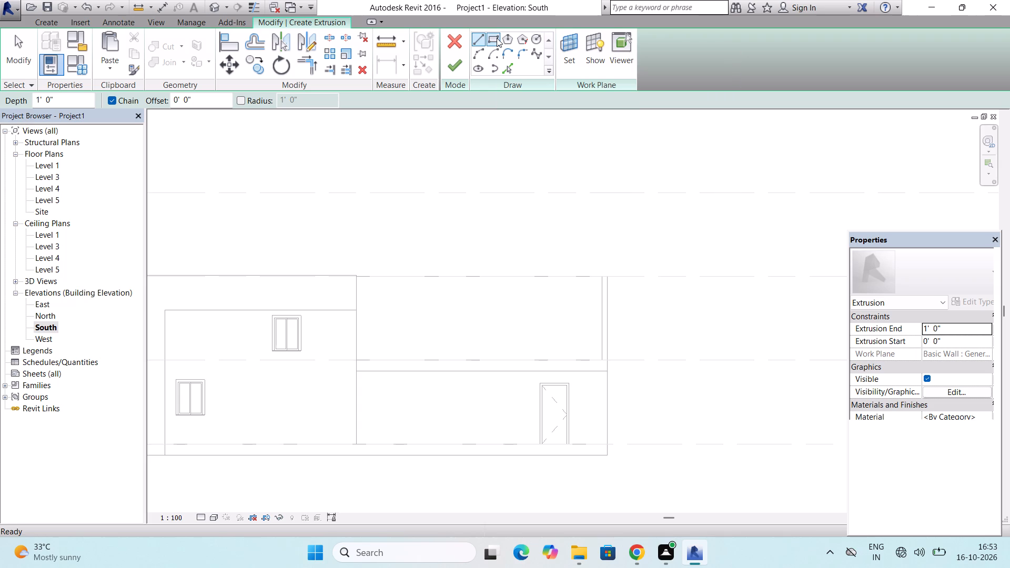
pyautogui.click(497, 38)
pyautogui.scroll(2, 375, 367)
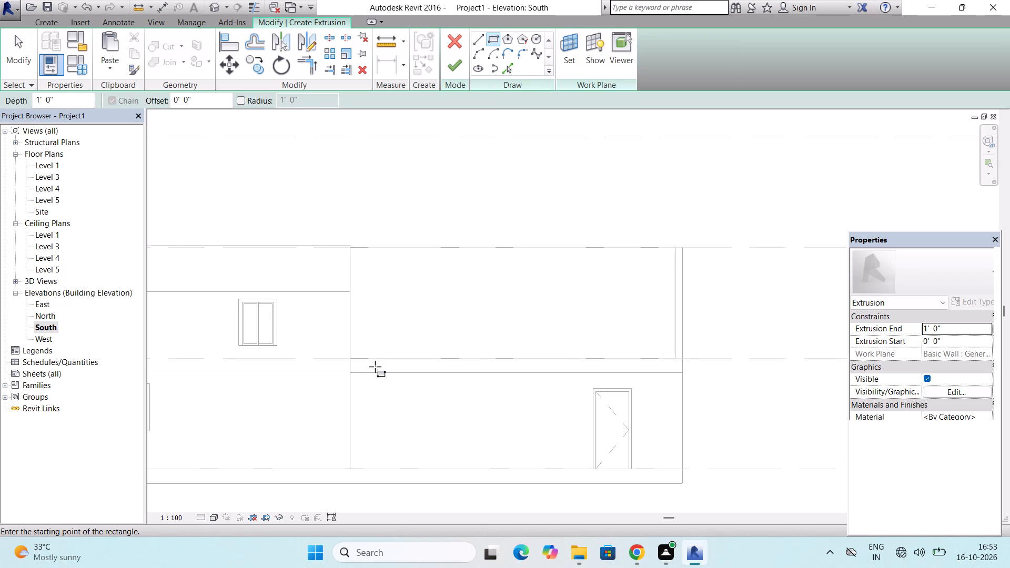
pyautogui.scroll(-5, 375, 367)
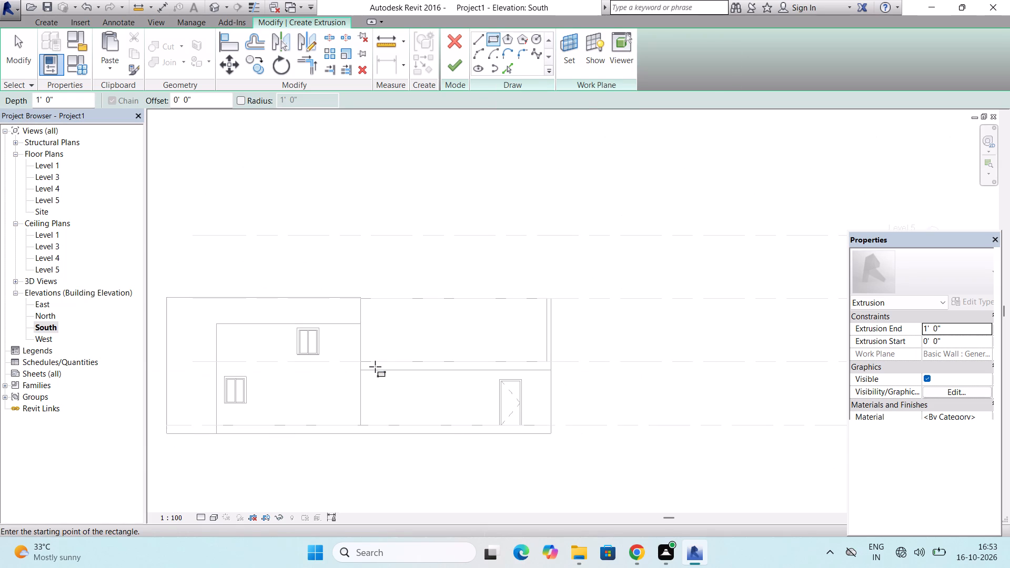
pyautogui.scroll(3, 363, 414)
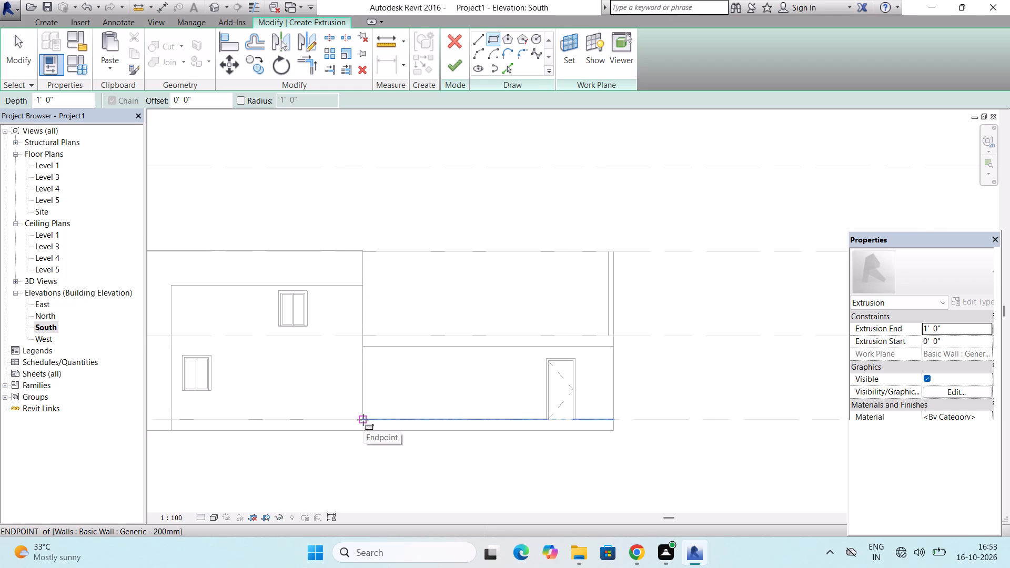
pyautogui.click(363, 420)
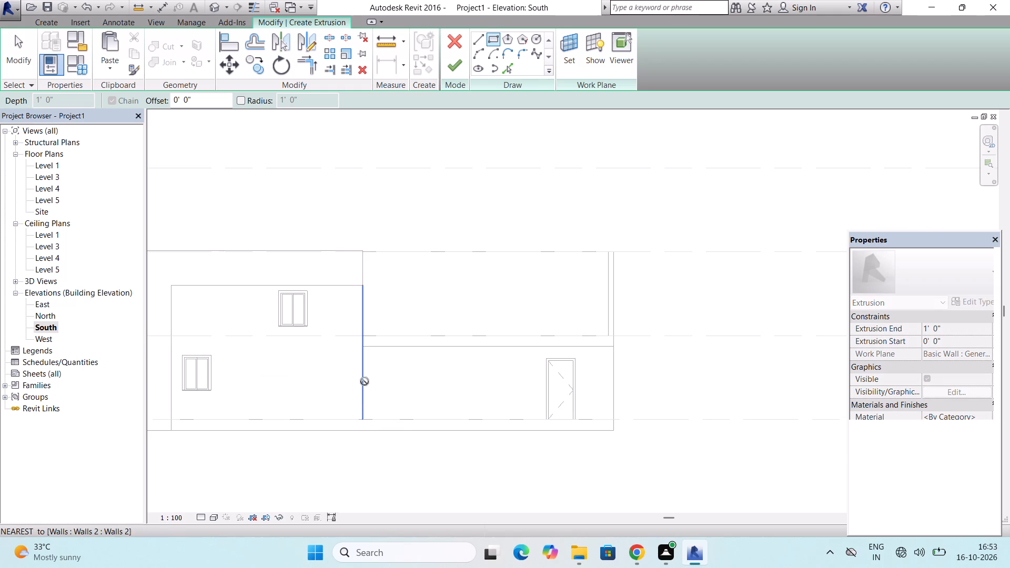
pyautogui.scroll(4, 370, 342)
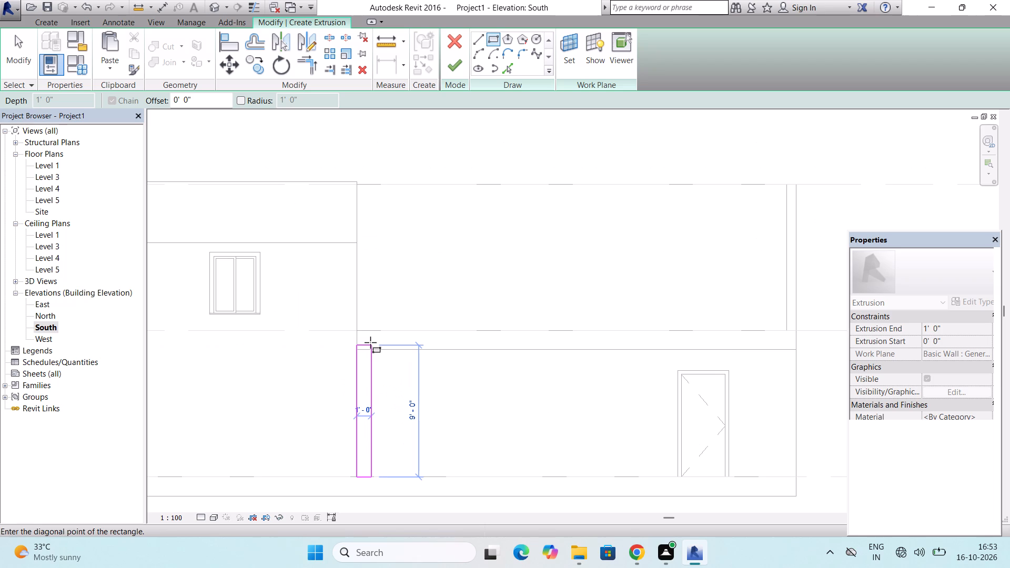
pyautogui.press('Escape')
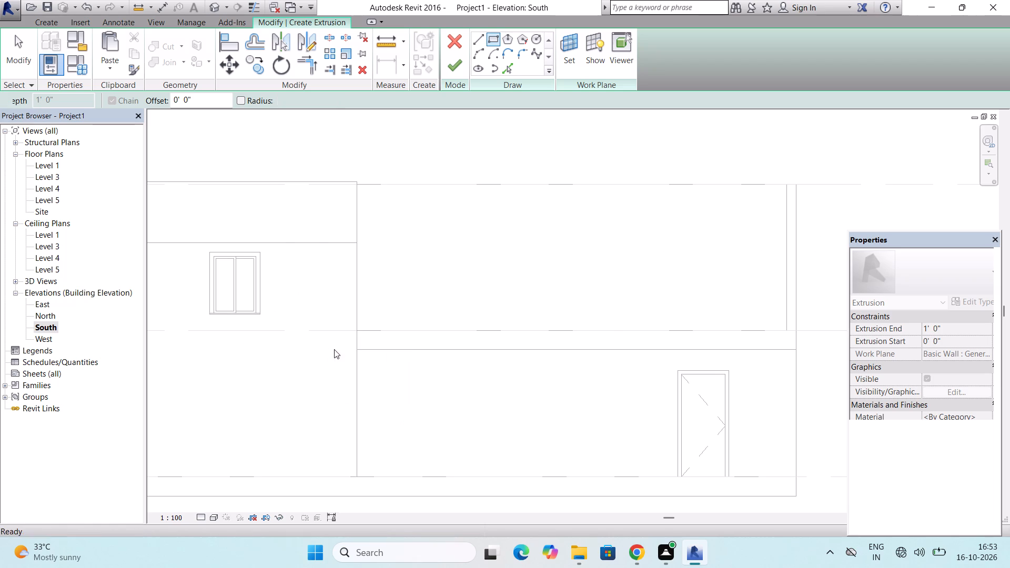
# Sketch a closed inverted-L outline around the door wall: top edge 32'-6", inner horizontal edge 30'-0", and vertical leg 2'-6" wide down to Level 1.
pyautogui.click(471, 38)
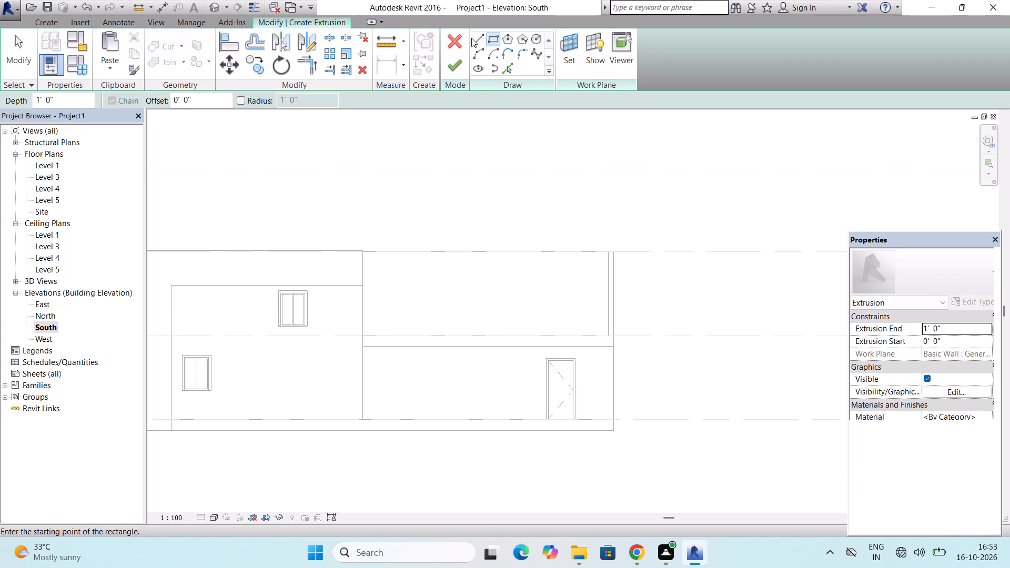
pyautogui.click(474, 38)
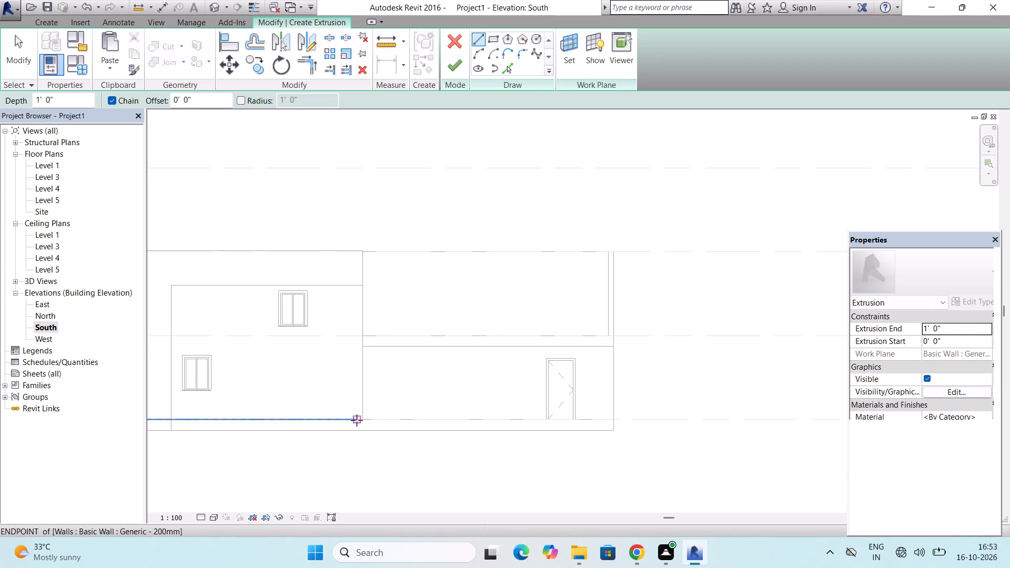
pyautogui.click(363, 418)
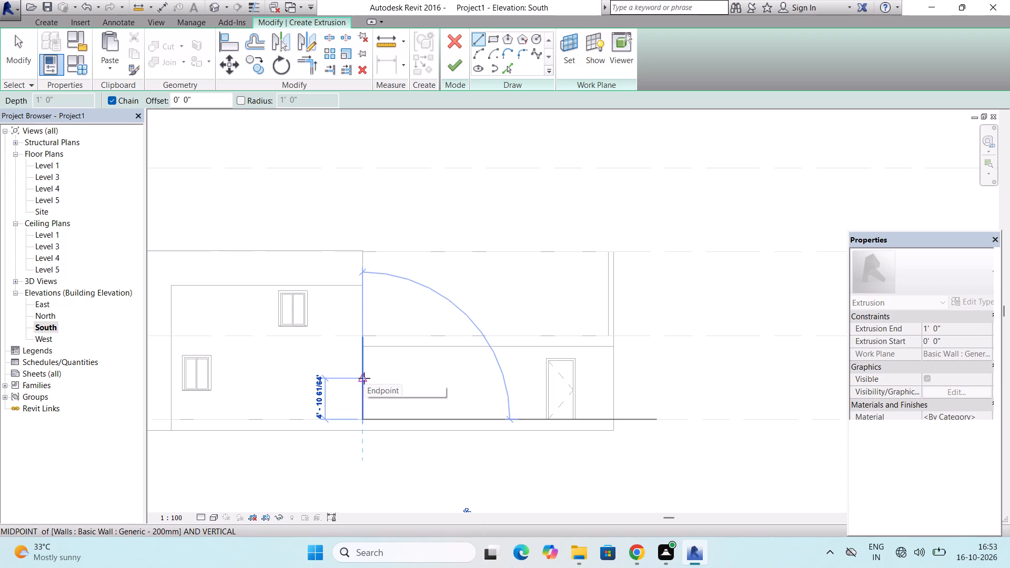
pyautogui.scroll(2, 364, 378)
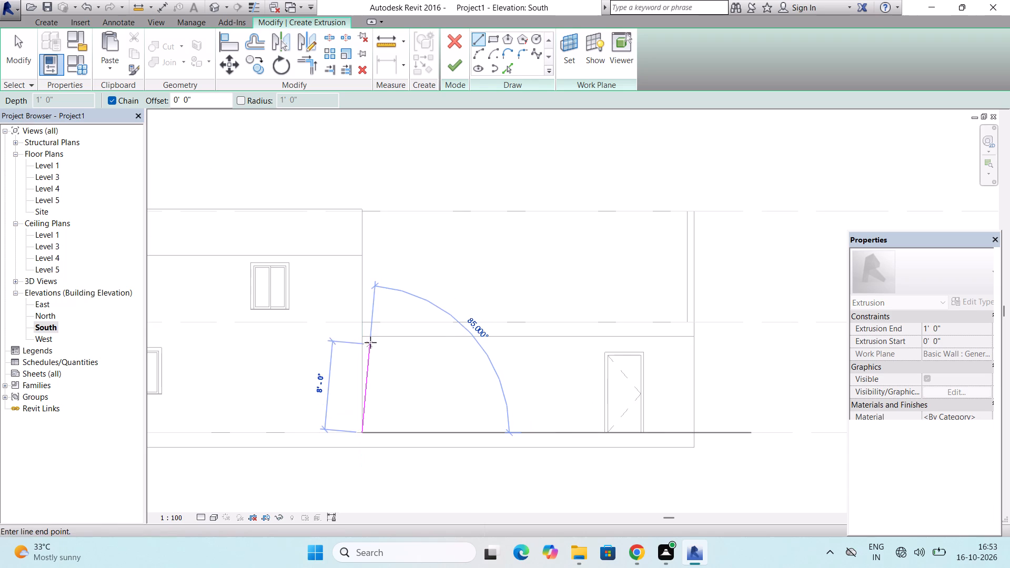
pyautogui.click(366, 337)
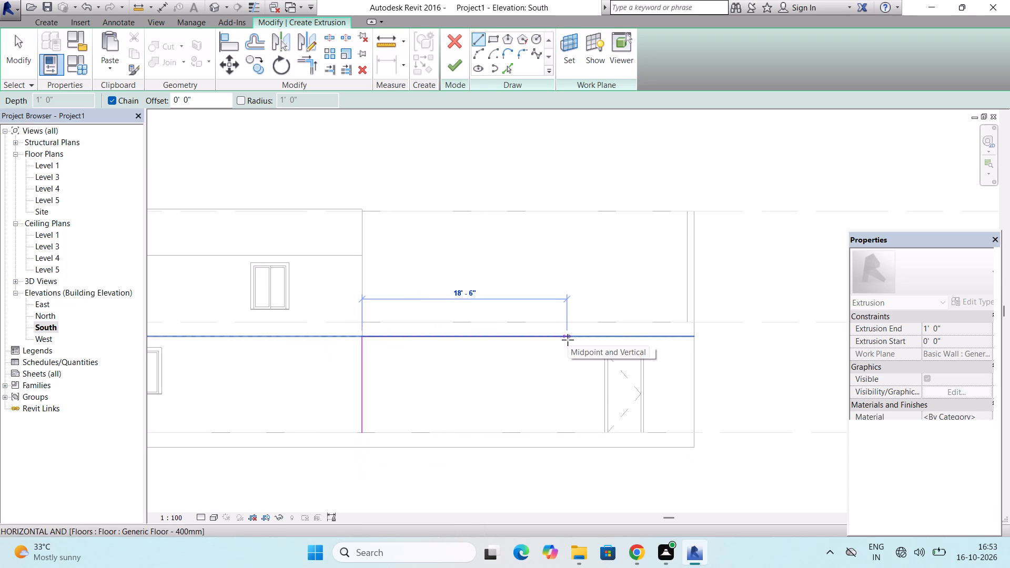
pyautogui.click(694, 340)
pyautogui.click(693, 325)
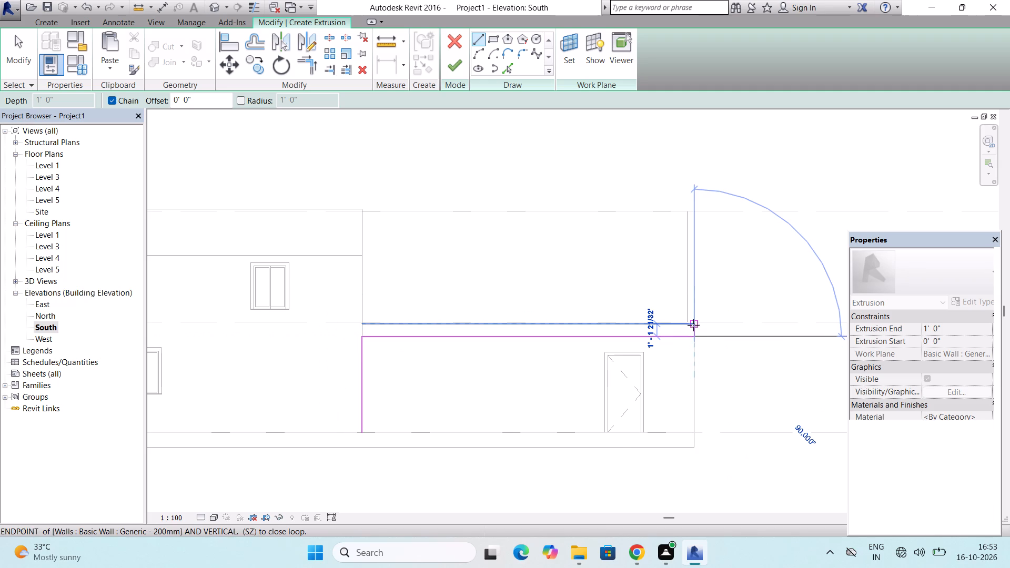
pyautogui.scroll(3, 693, 325)
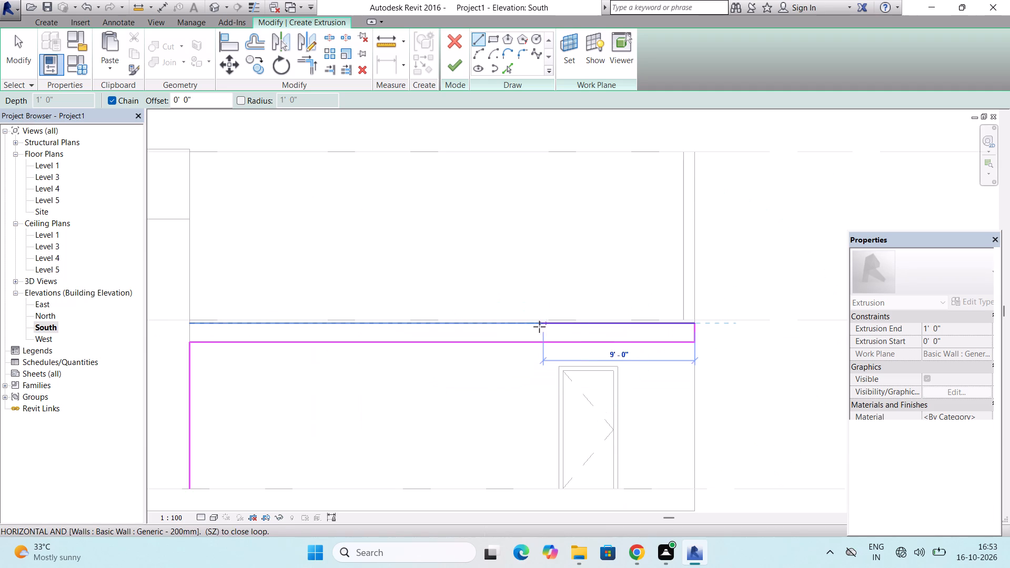
pyautogui.scroll(-1, 533, 324)
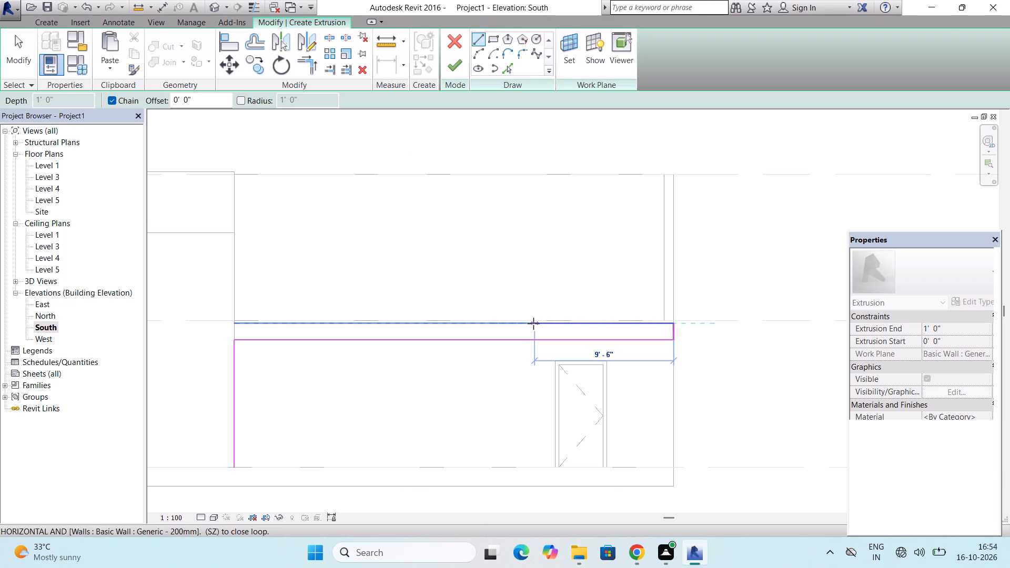
pyautogui.scroll(-1, 535, 323)
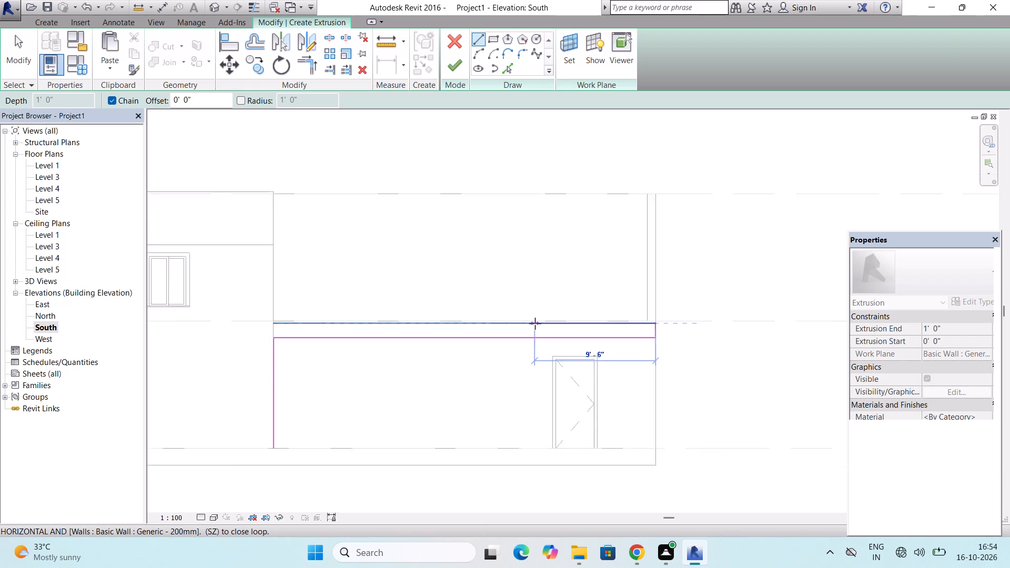
pyautogui.scroll(-2, 535, 323)
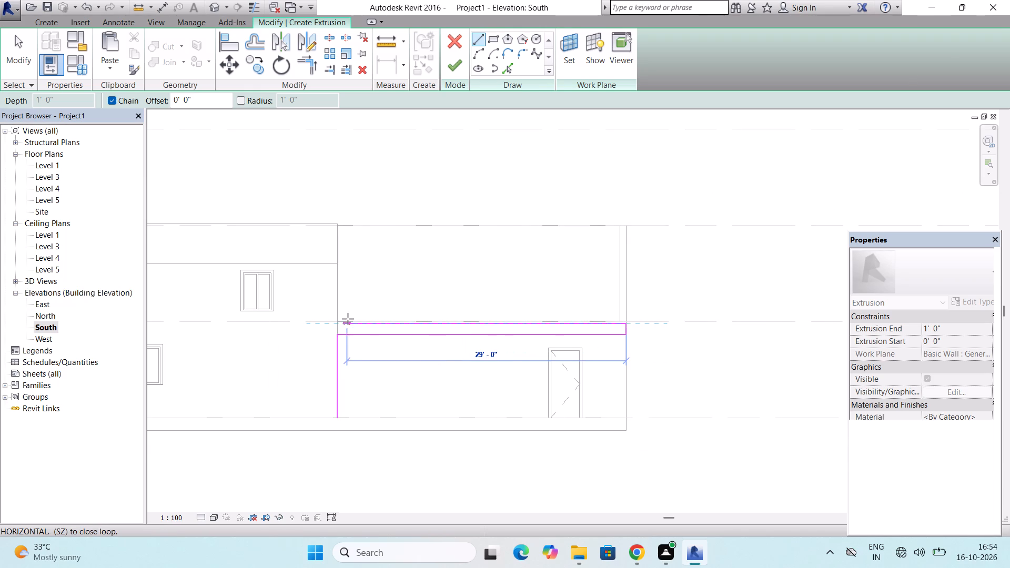
pyautogui.click(314, 318)
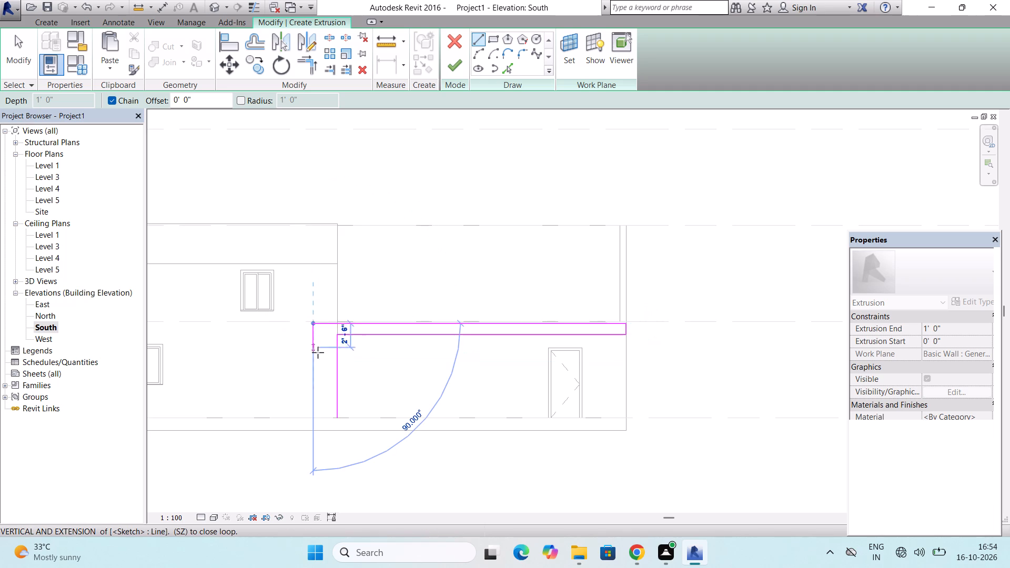
pyautogui.click(319, 419)
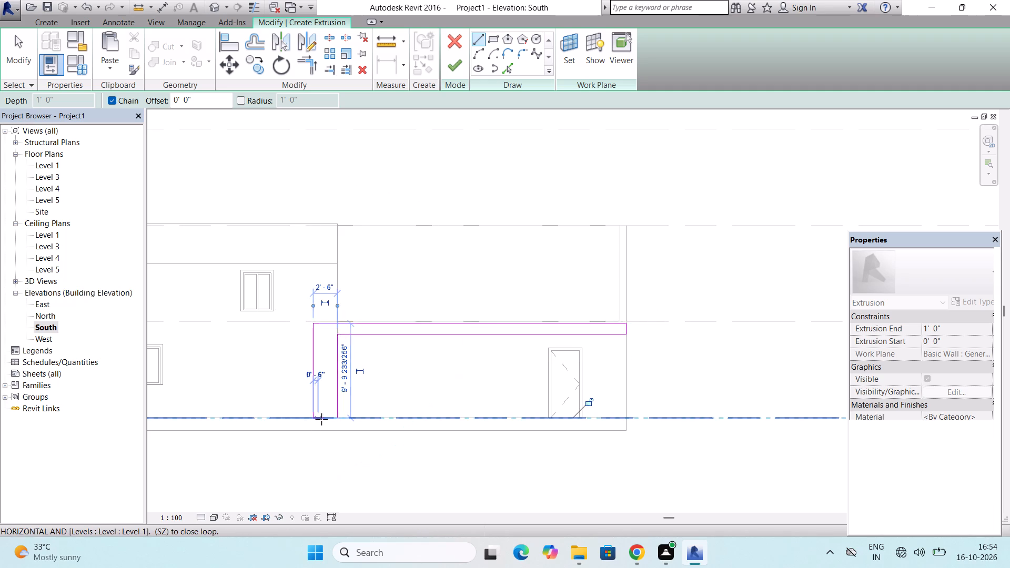
pyautogui.click(339, 419)
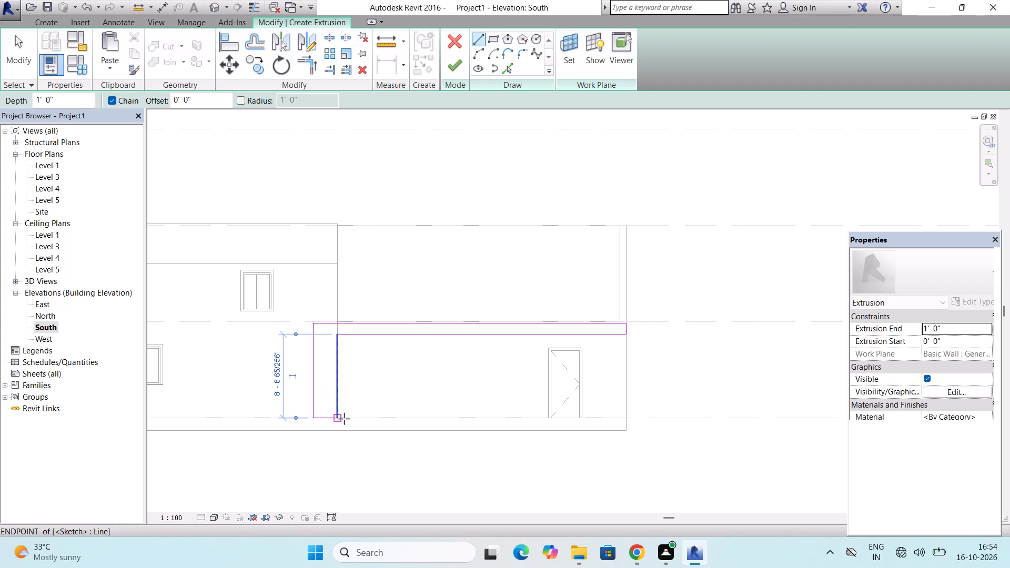
pyautogui.press('Escape')
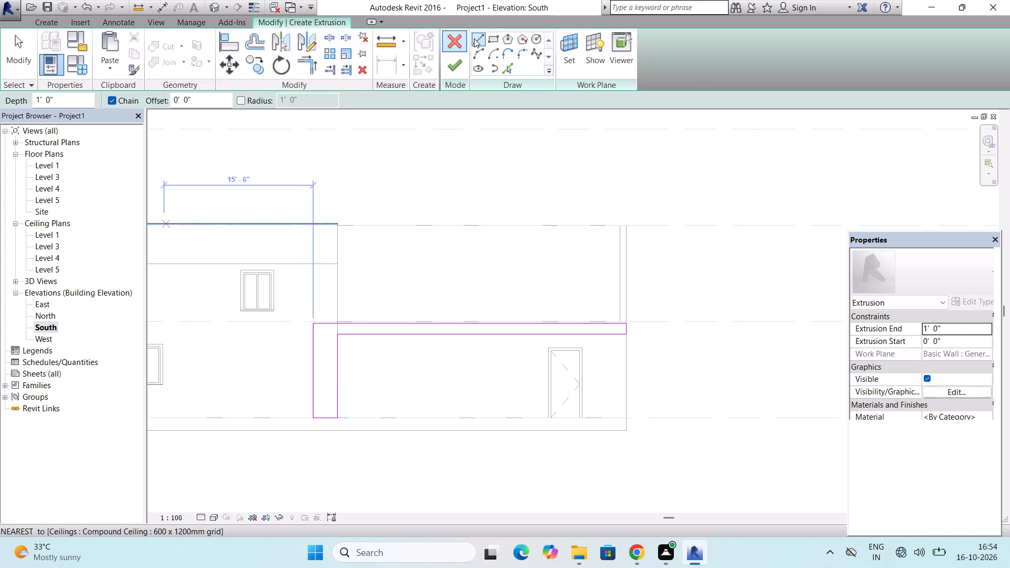
# Sketch a rectangle about 1'-2 1/2" wide and 9'-10" high at the outer corner beside the door, from Level 1 to the outline's top.
pyautogui.click(491, 39)
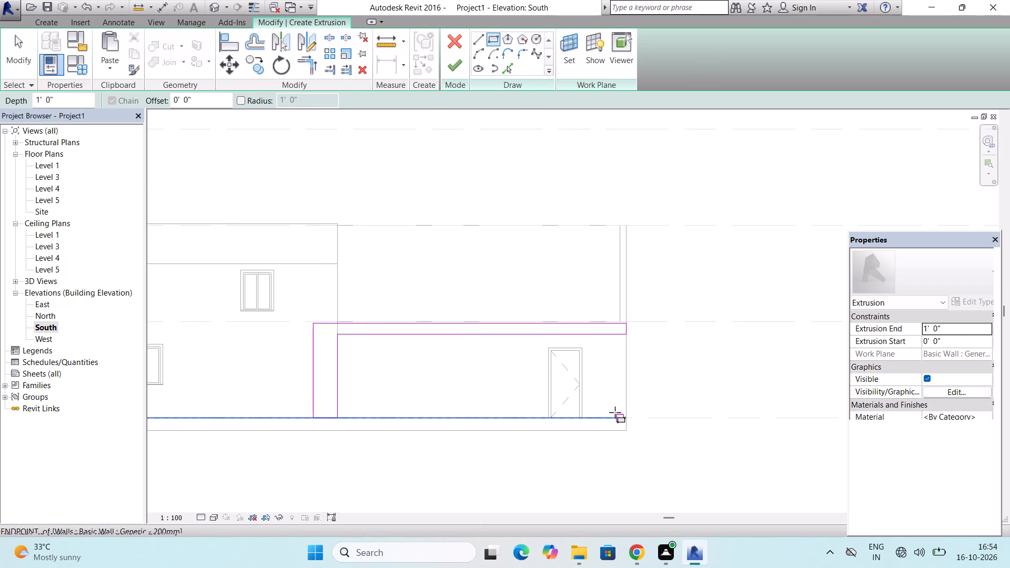
pyautogui.click(628, 417)
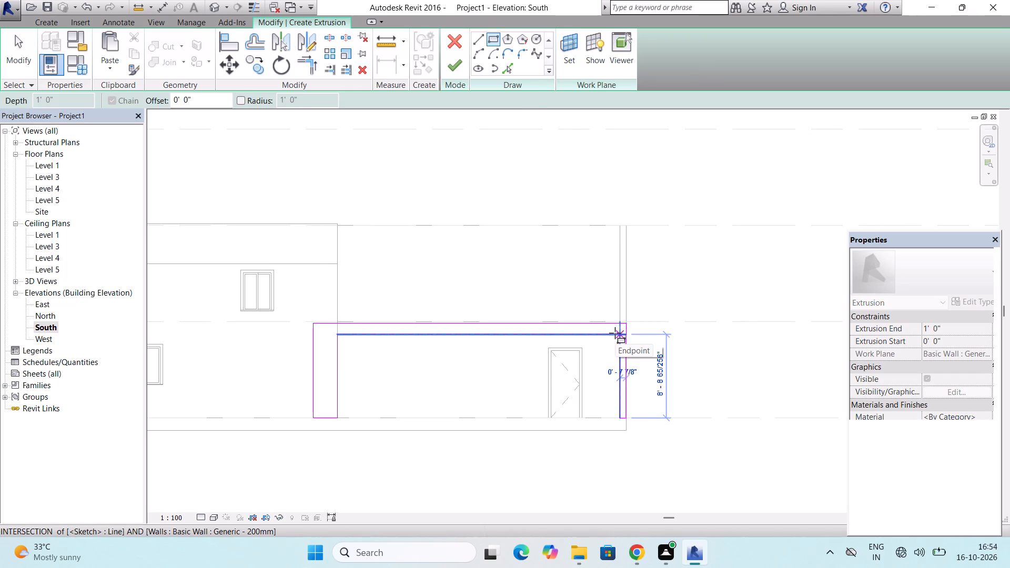
pyautogui.scroll(1, 615, 333)
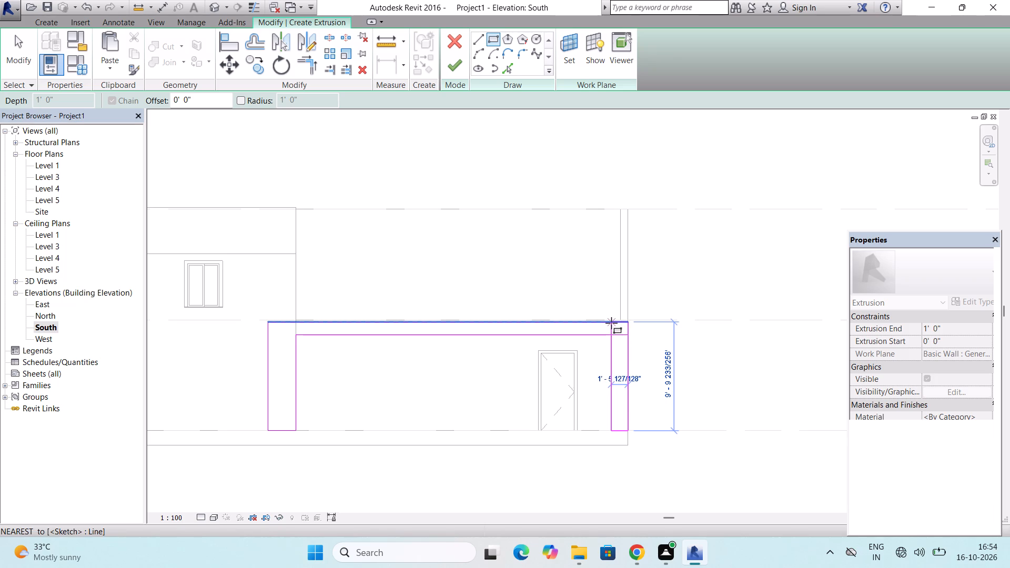
pyautogui.click(614, 322)
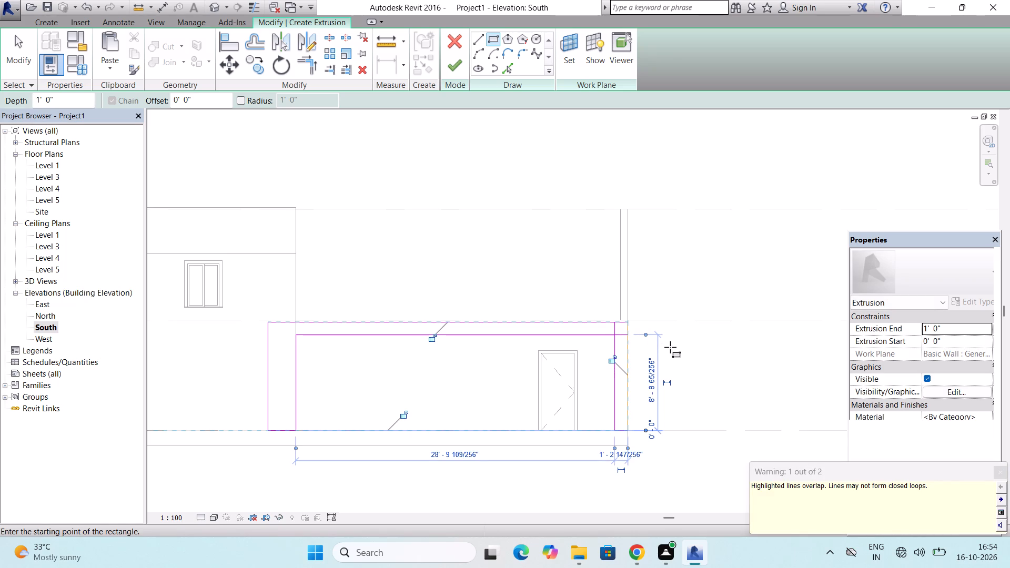
pyautogui.scroll(1, 651, 332)
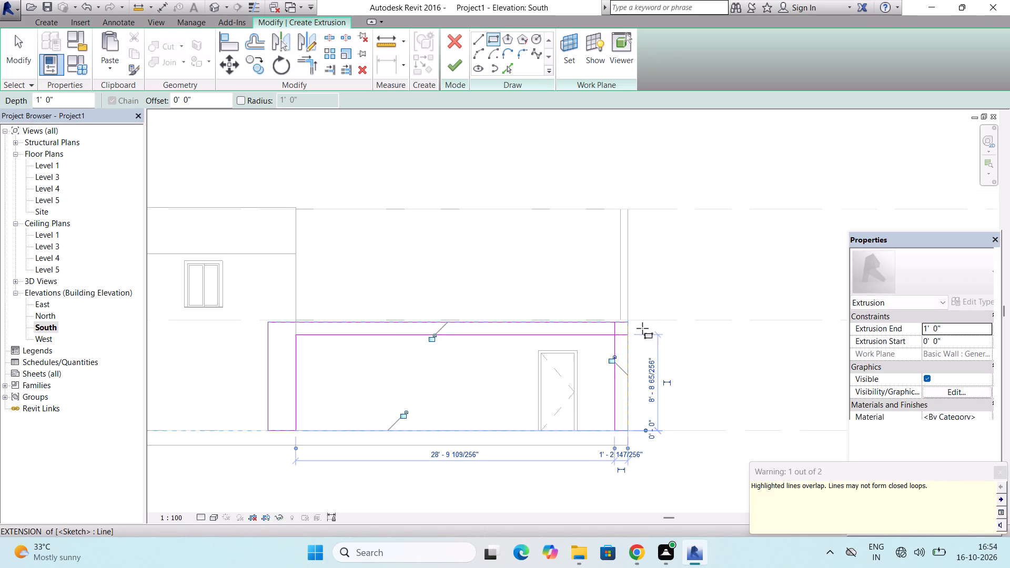
pyautogui.scroll(2, 642, 328)
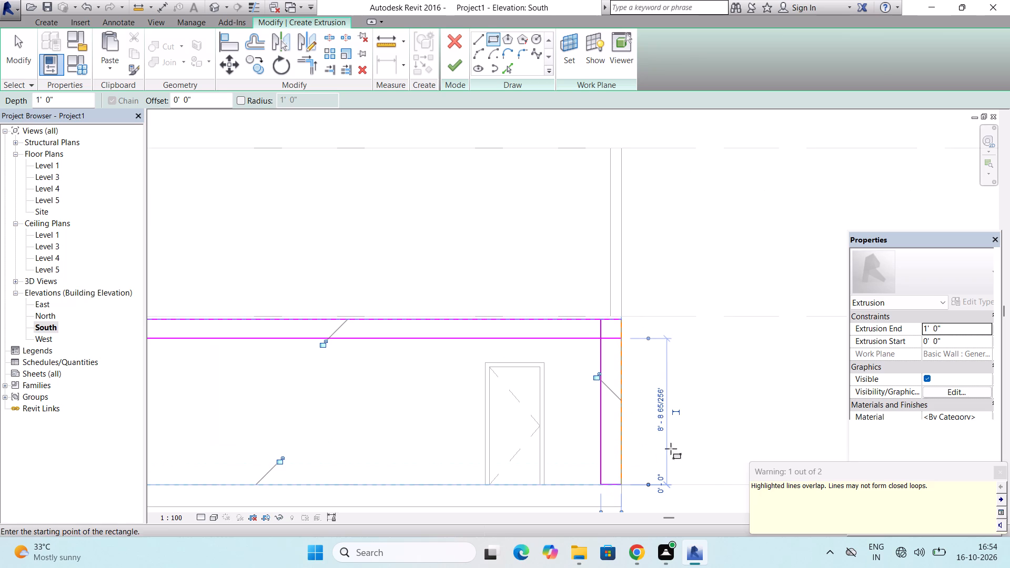
pyautogui.click(998, 470)
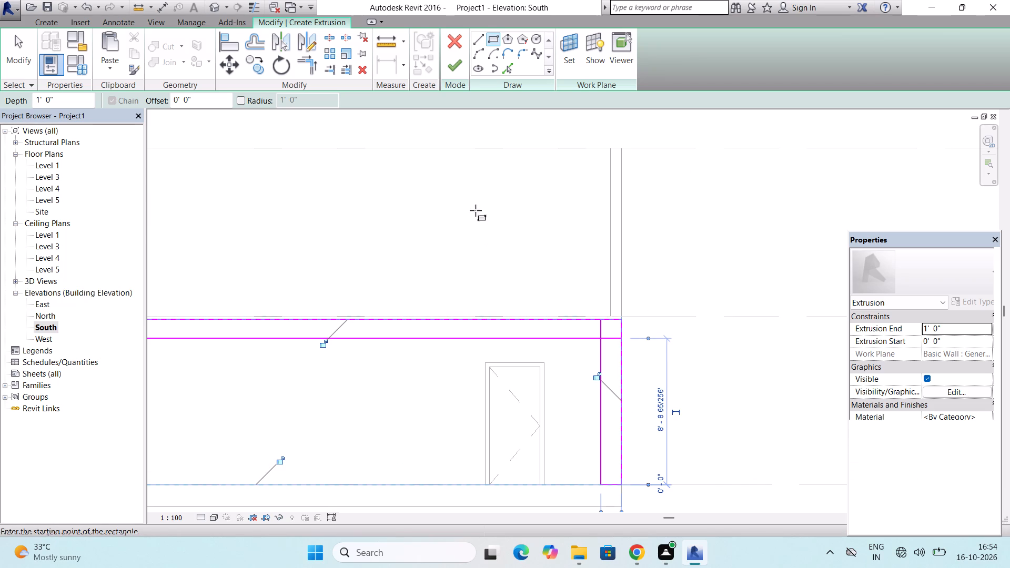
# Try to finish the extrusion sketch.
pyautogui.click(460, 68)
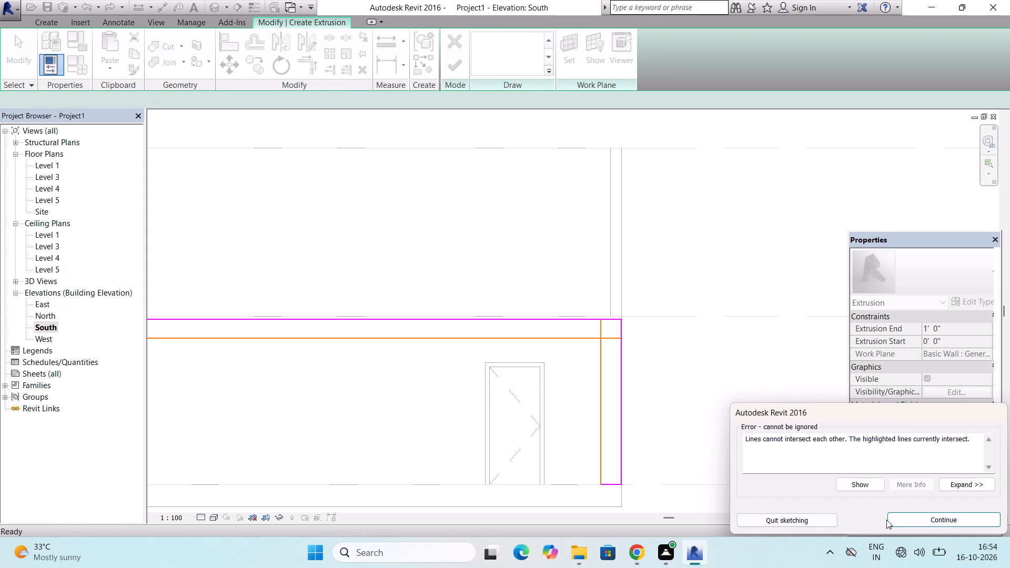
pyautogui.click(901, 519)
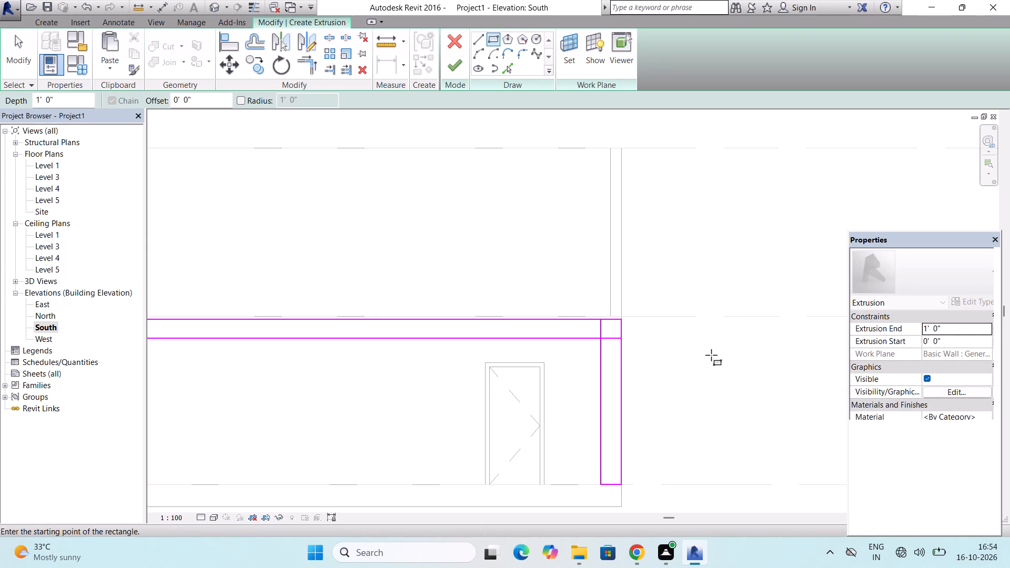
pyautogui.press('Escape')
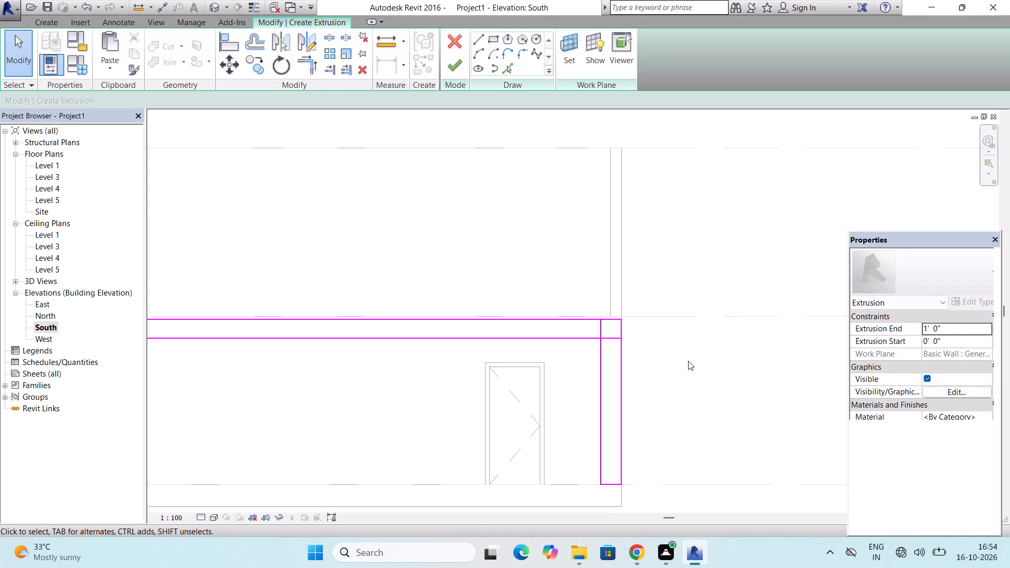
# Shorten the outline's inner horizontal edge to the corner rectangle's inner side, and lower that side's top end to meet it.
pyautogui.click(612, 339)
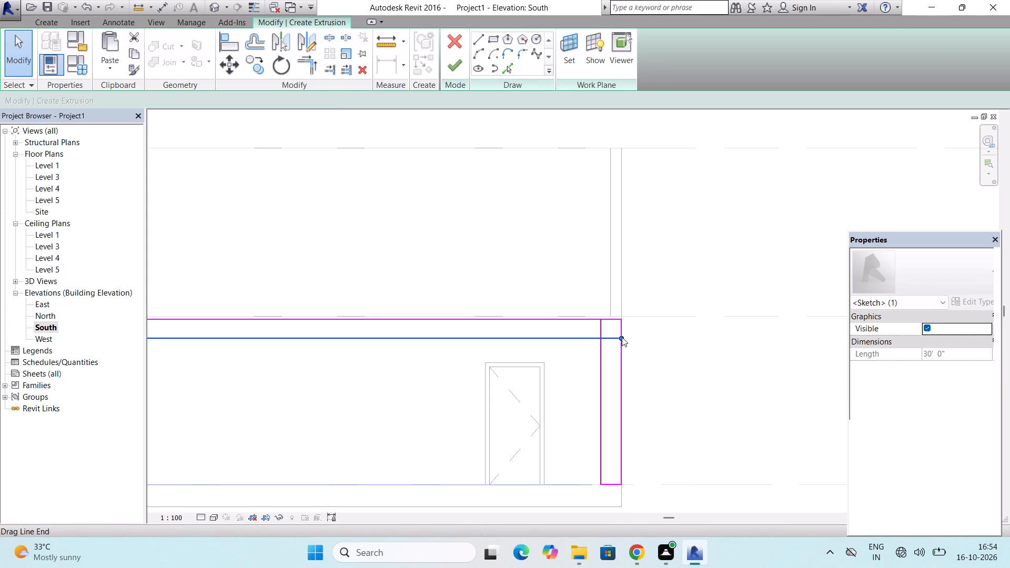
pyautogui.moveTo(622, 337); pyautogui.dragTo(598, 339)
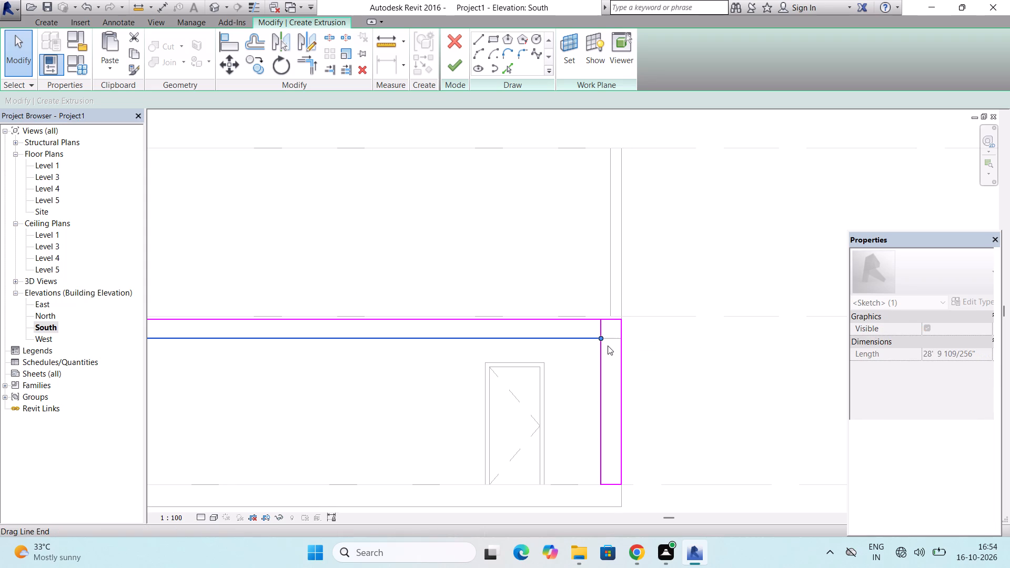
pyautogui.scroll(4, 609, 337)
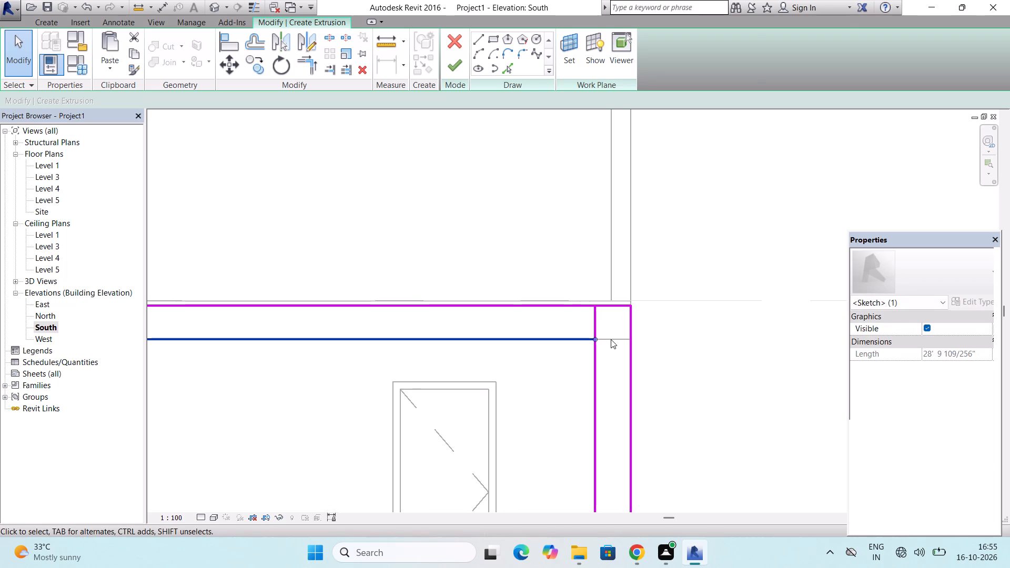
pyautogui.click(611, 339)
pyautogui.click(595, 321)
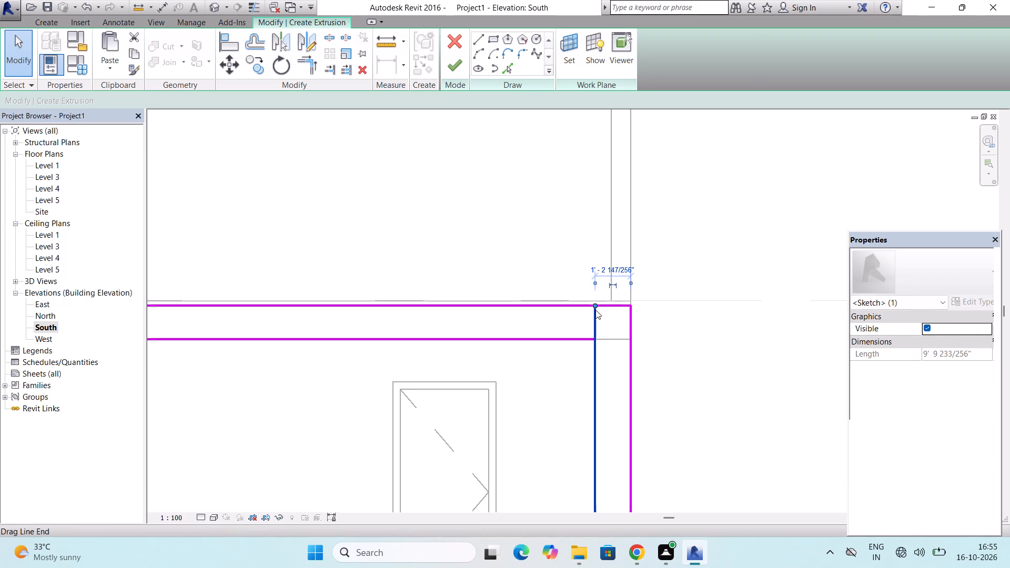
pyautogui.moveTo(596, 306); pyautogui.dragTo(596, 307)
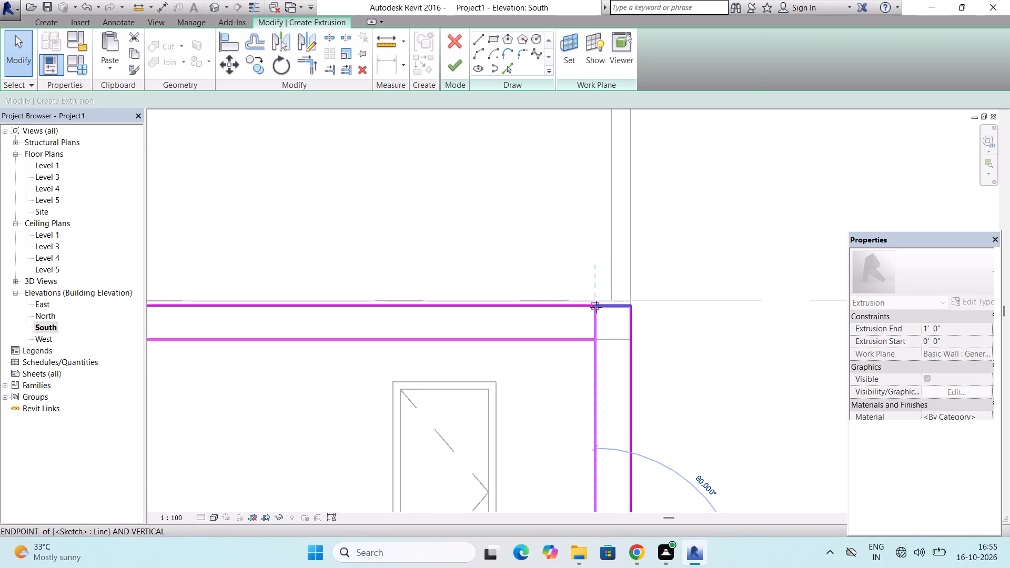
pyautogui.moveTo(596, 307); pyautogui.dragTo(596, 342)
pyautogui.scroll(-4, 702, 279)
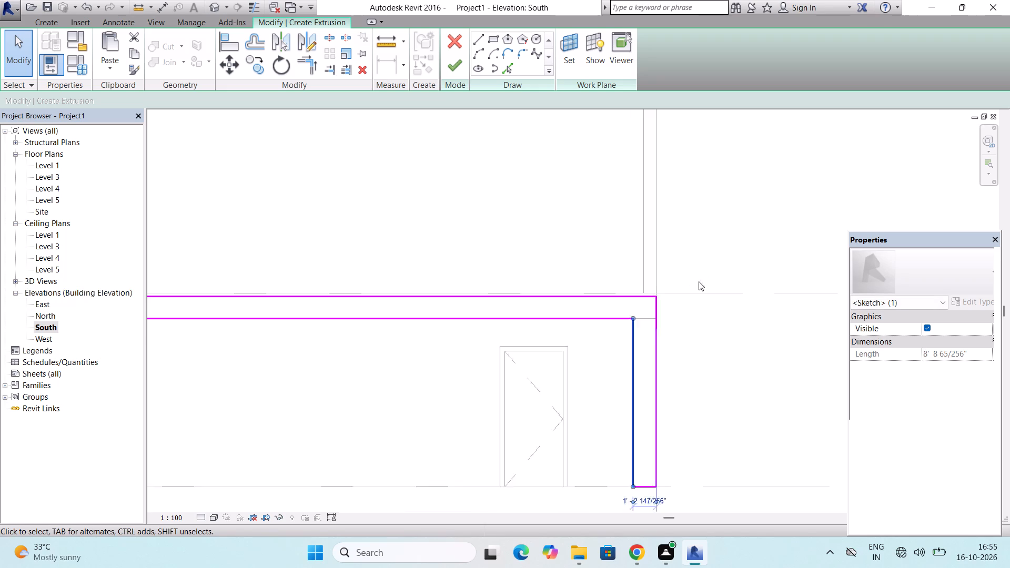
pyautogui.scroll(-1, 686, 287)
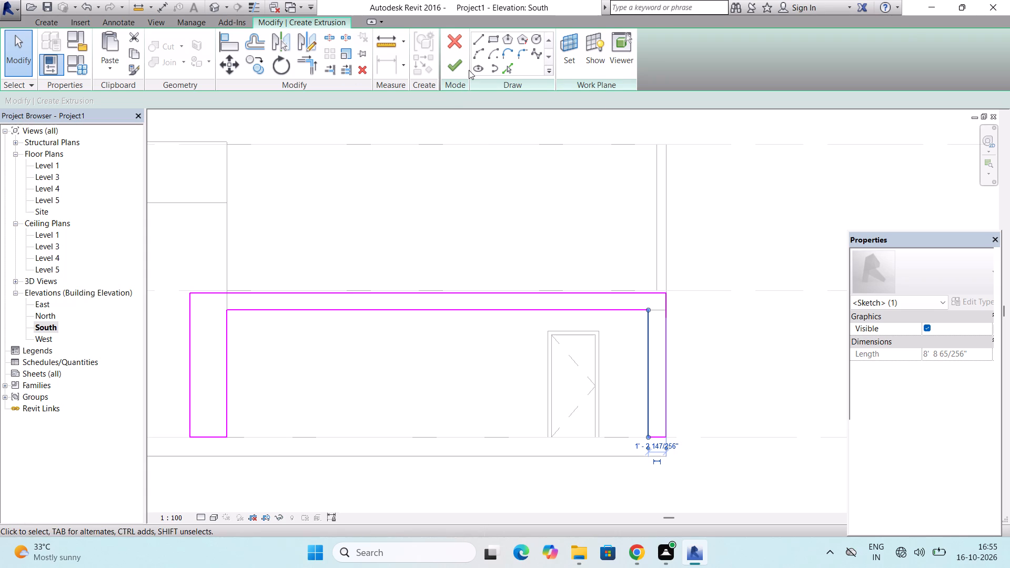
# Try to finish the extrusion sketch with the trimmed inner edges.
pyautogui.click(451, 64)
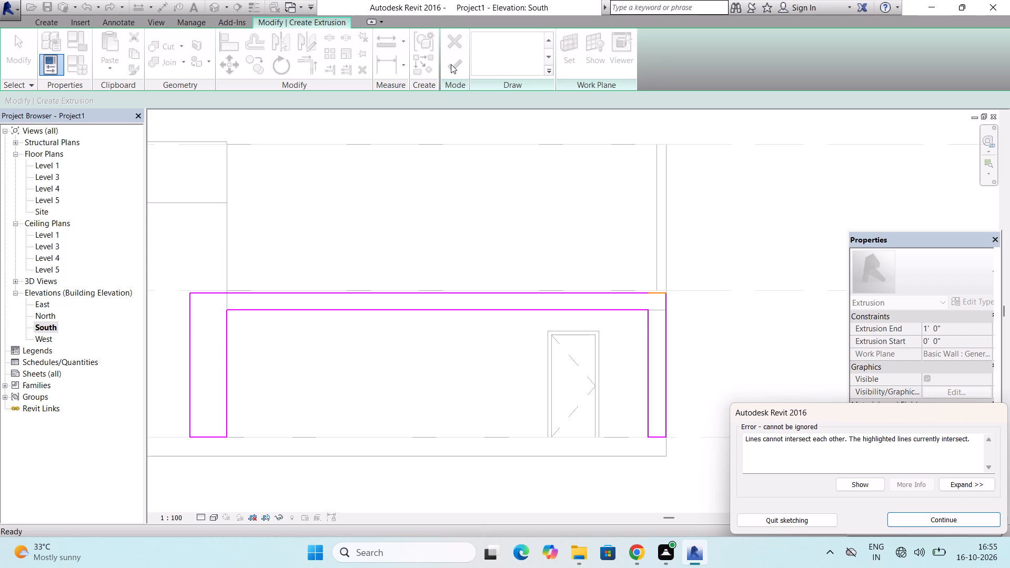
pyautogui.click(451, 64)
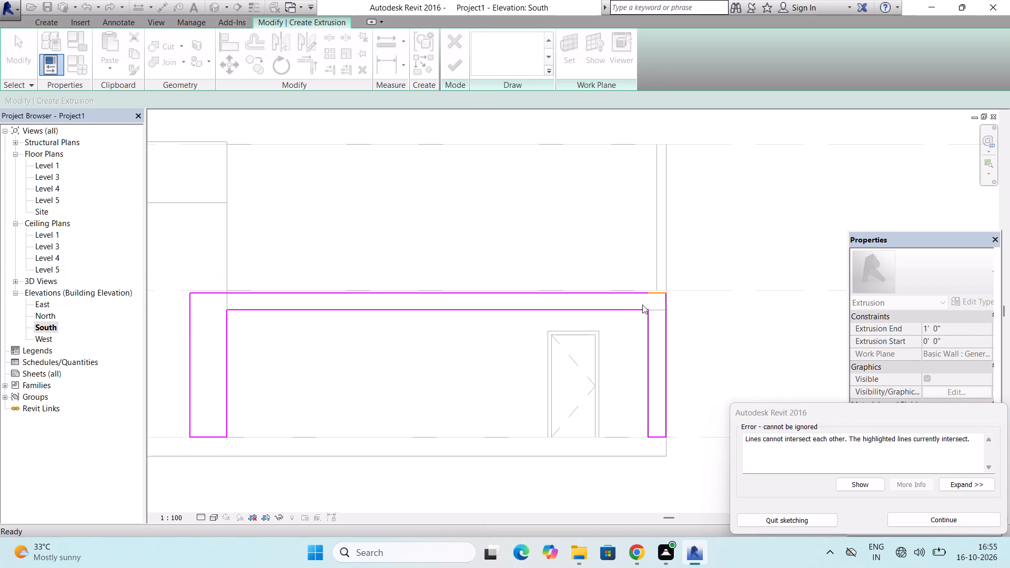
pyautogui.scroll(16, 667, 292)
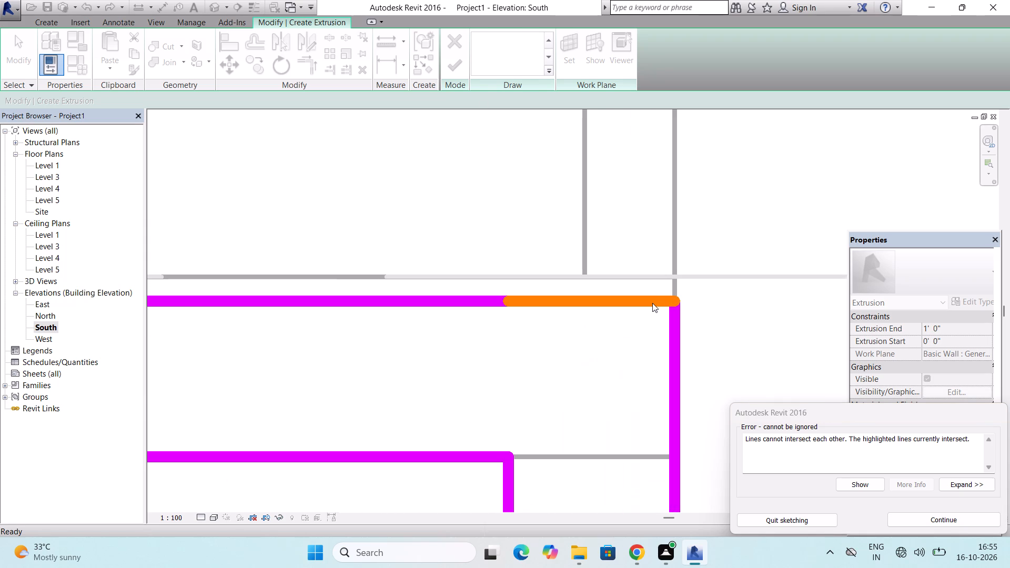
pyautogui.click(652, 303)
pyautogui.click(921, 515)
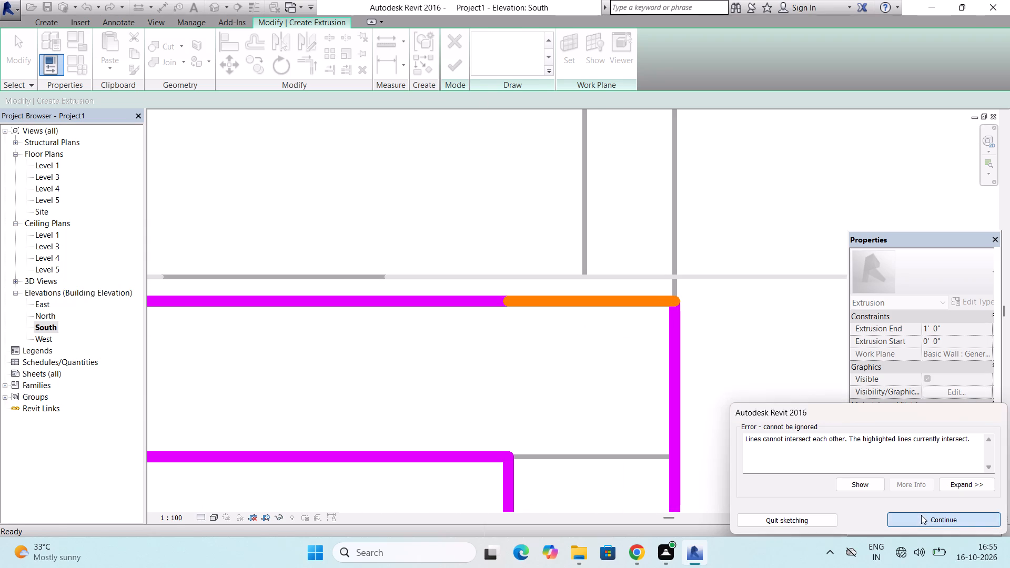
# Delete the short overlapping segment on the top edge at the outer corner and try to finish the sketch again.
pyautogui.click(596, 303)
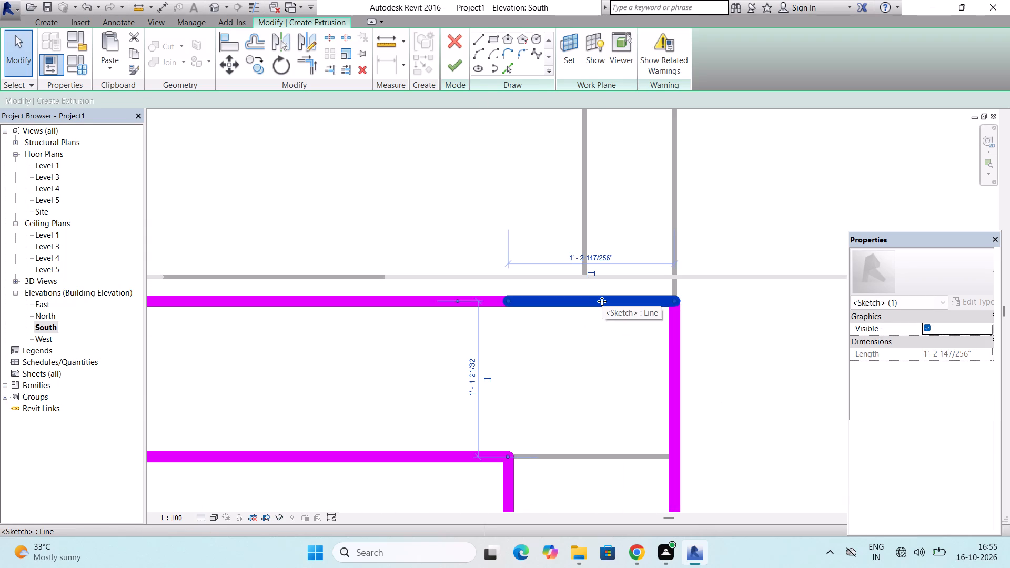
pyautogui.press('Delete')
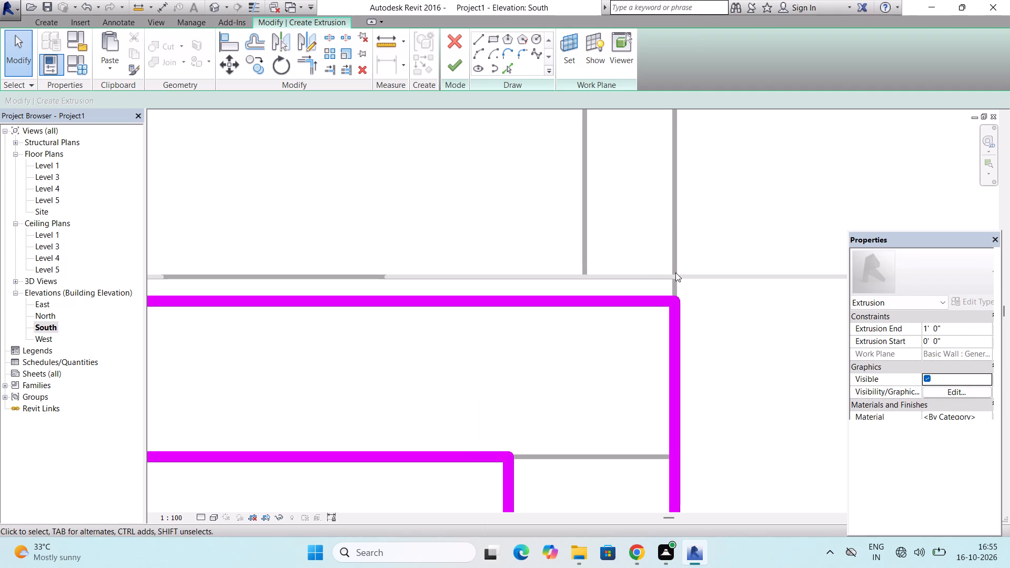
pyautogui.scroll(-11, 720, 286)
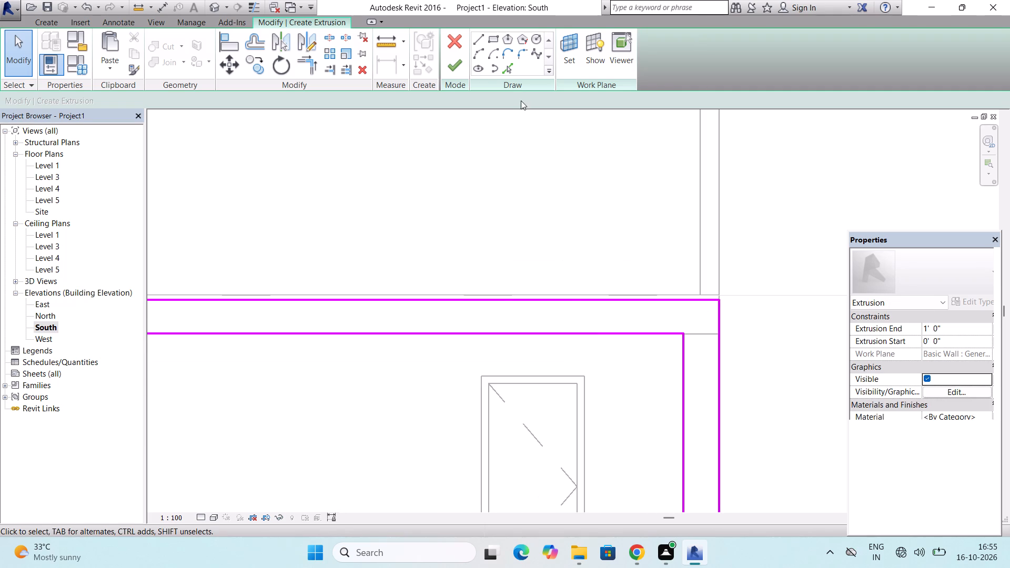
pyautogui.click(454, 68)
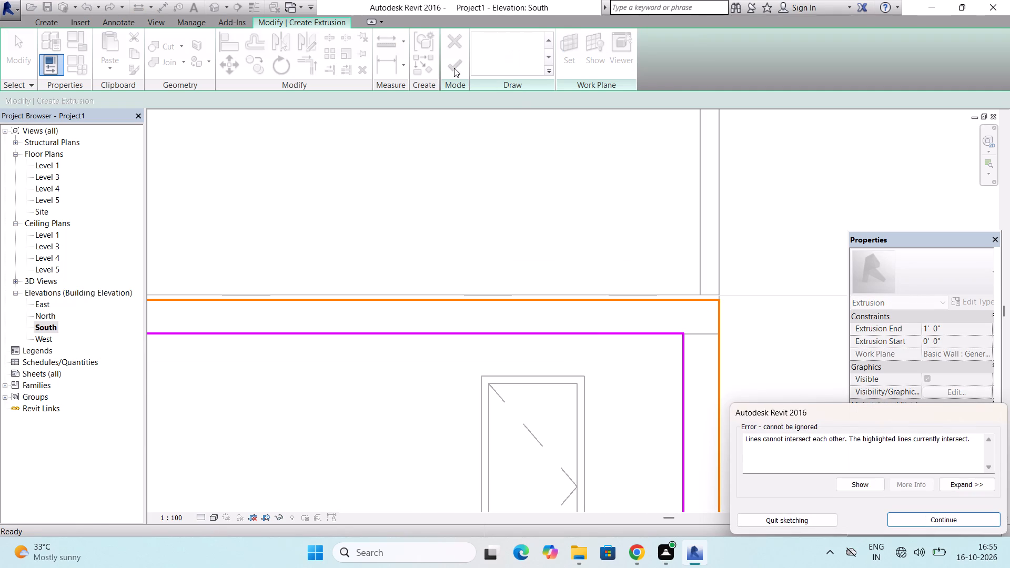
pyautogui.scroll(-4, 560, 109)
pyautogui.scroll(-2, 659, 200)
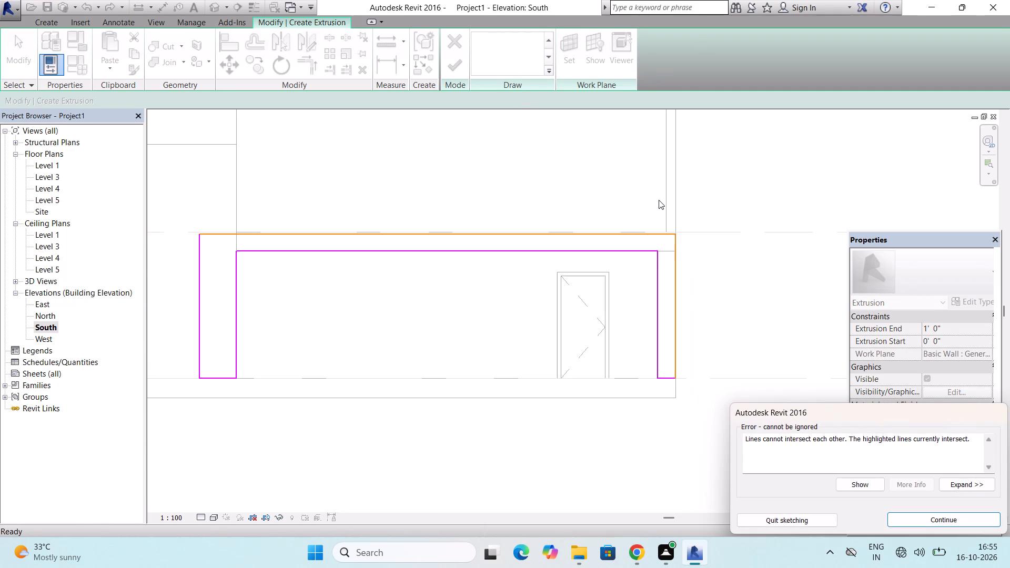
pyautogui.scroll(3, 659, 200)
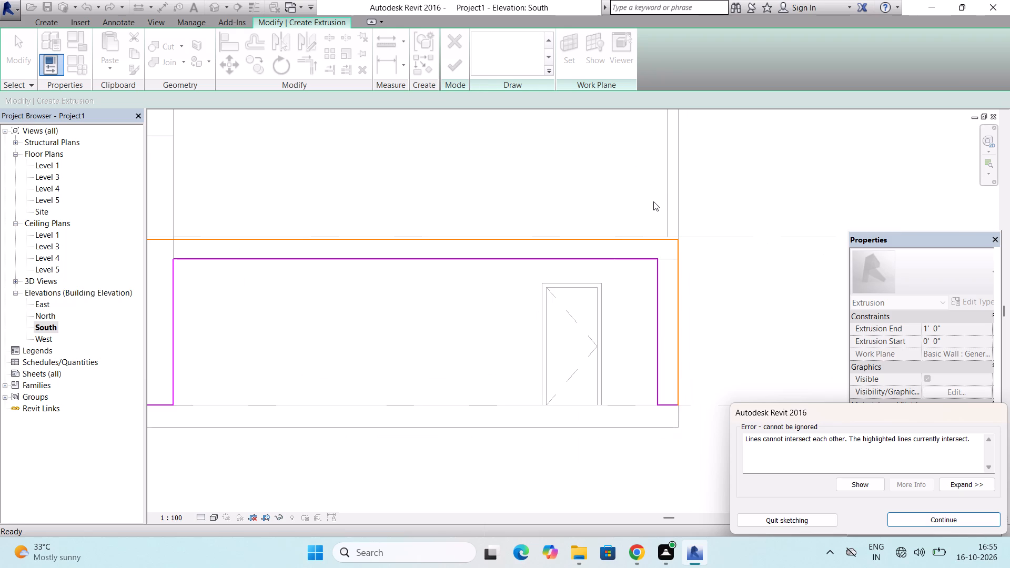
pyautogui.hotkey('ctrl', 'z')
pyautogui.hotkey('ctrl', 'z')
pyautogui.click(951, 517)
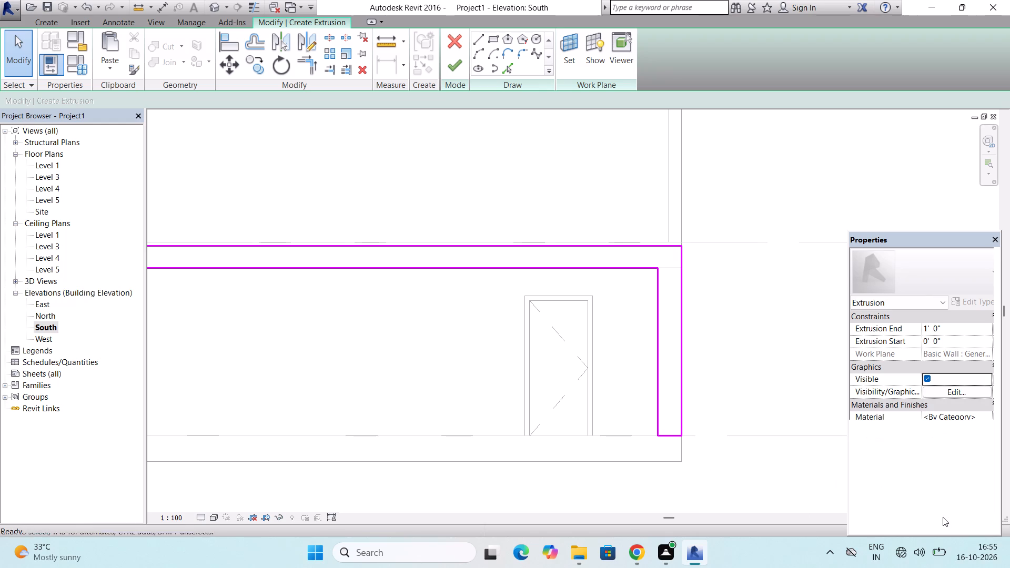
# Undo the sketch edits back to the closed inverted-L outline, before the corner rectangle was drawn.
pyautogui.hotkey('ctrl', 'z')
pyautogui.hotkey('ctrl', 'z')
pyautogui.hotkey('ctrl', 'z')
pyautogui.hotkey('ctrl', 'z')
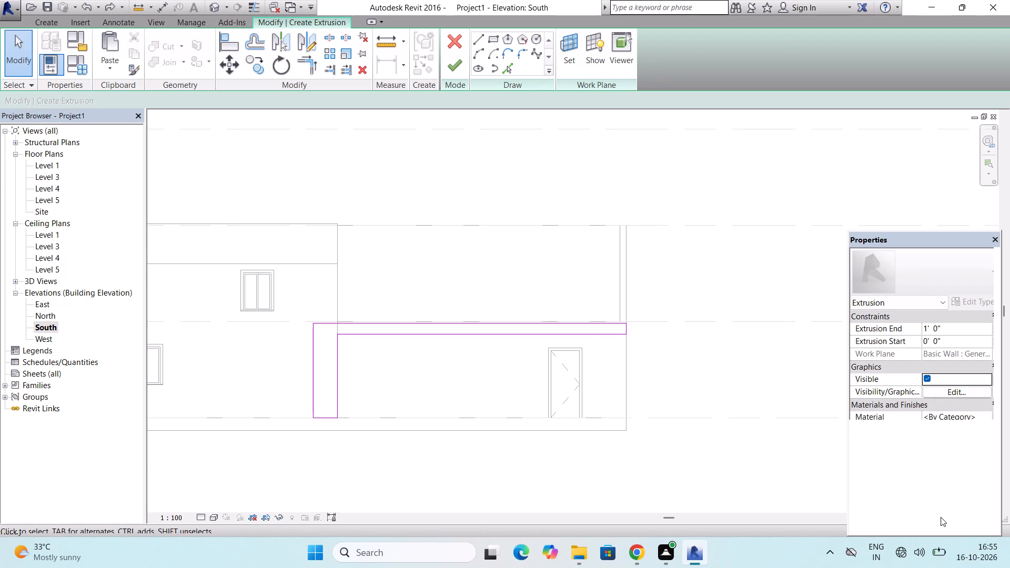
# Delete the short vertical edge closing the outline at the building's outer corner and shorten the inner horizontal edge to 28'-0".
pyautogui.scroll(5, 637, 323)
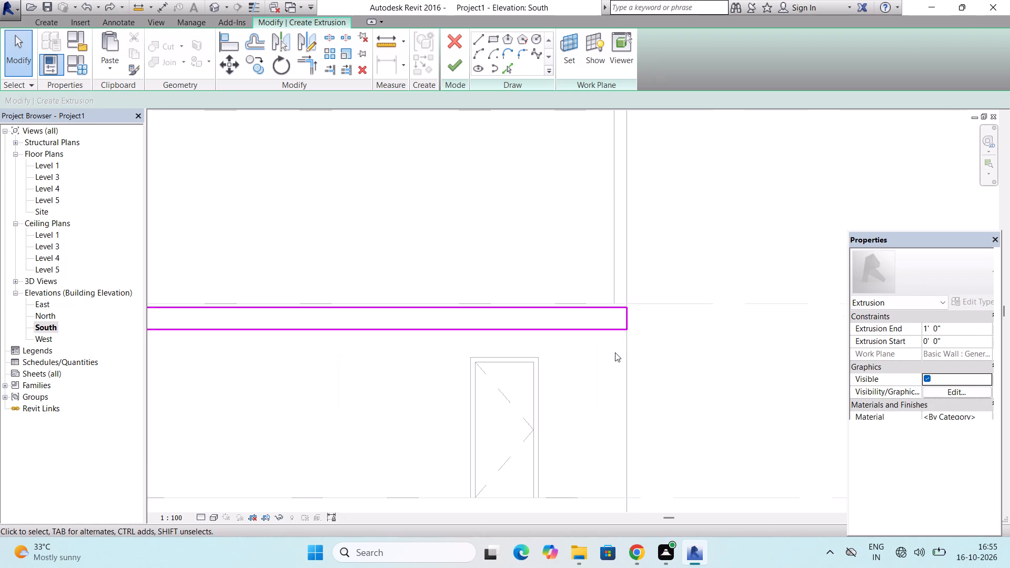
pyautogui.scroll(3, 628, 312)
pyautogui.click(628, 323)
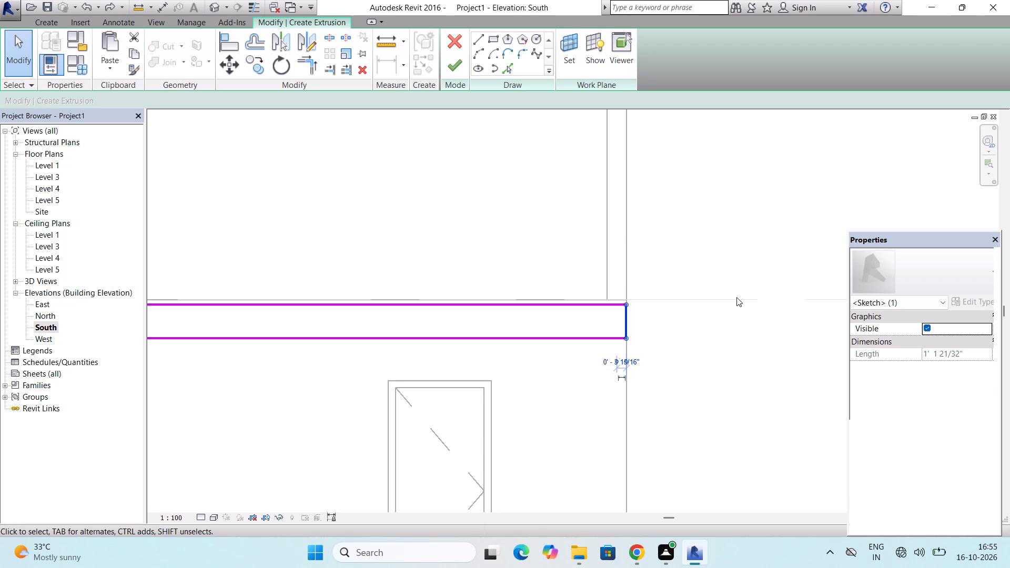
pyautogui.press('Delete')
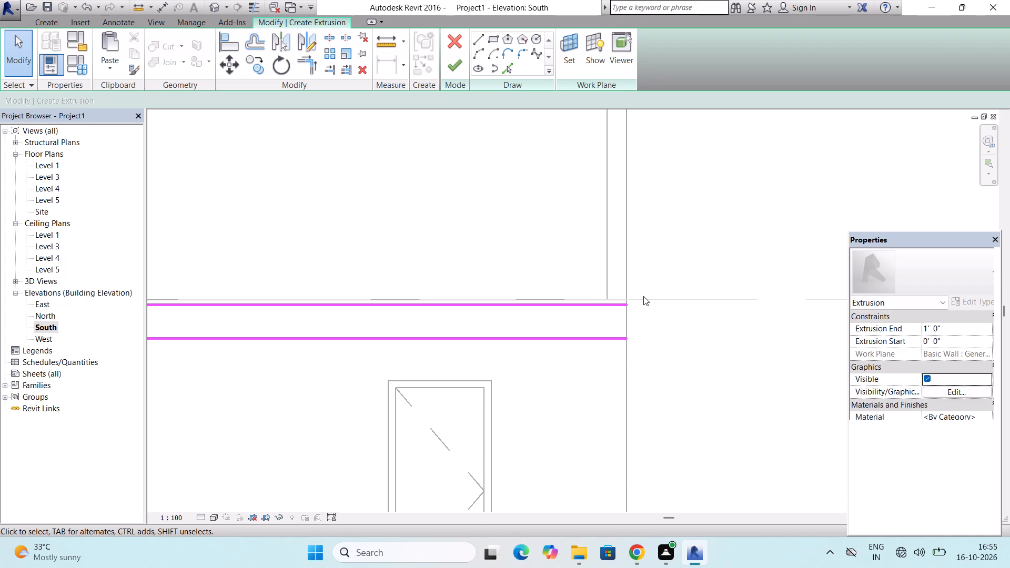
pyautogui.click(597, 334)
pyautogui.click(626, 338)
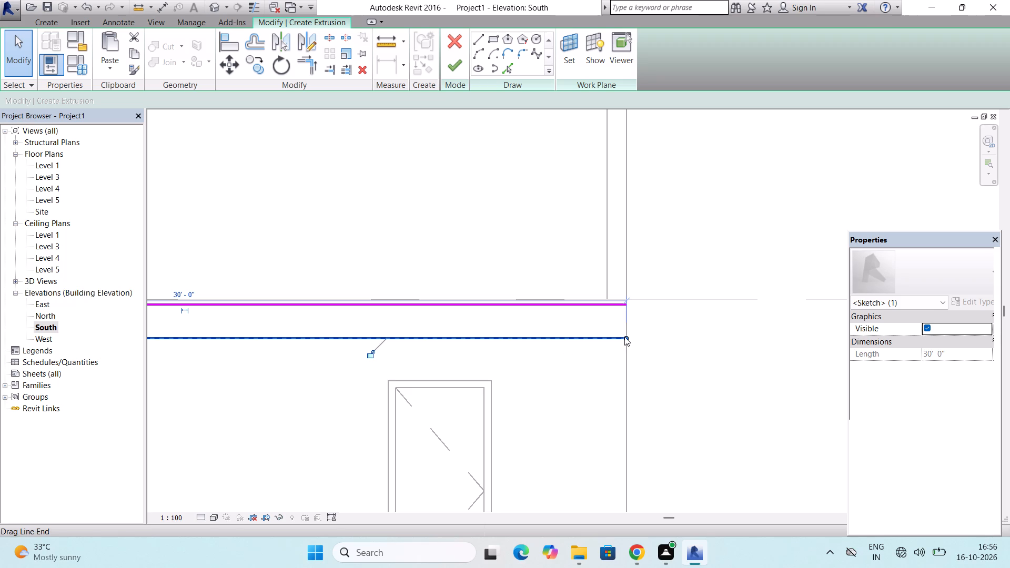
pyautogui.moveTo(624, 337); pyautogui.dragTo(568, 341)
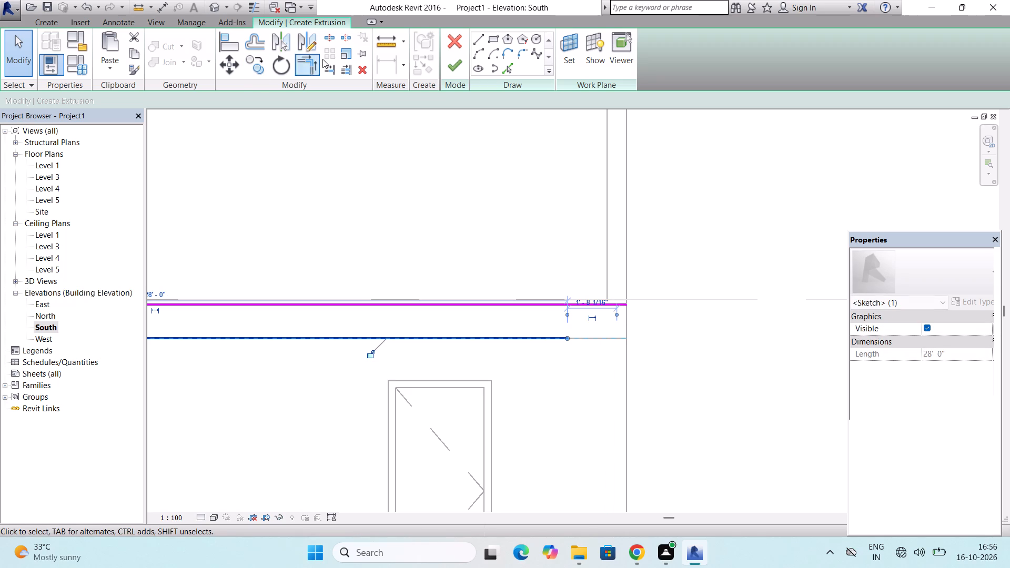
# Draw a 2'-0" wide leg beside the door, from the inner edge down to Level 1 and back up to the top edge's outer end.
pyautogui.click(480, 37)
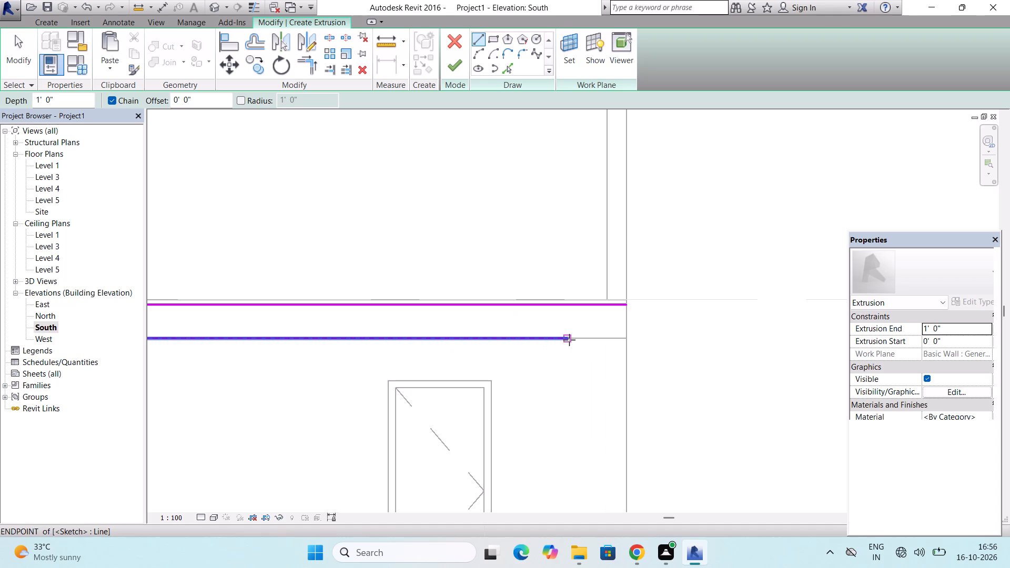
pyautogui.click(565, 340)
pyautogui.scroll(-9, 565, 340)
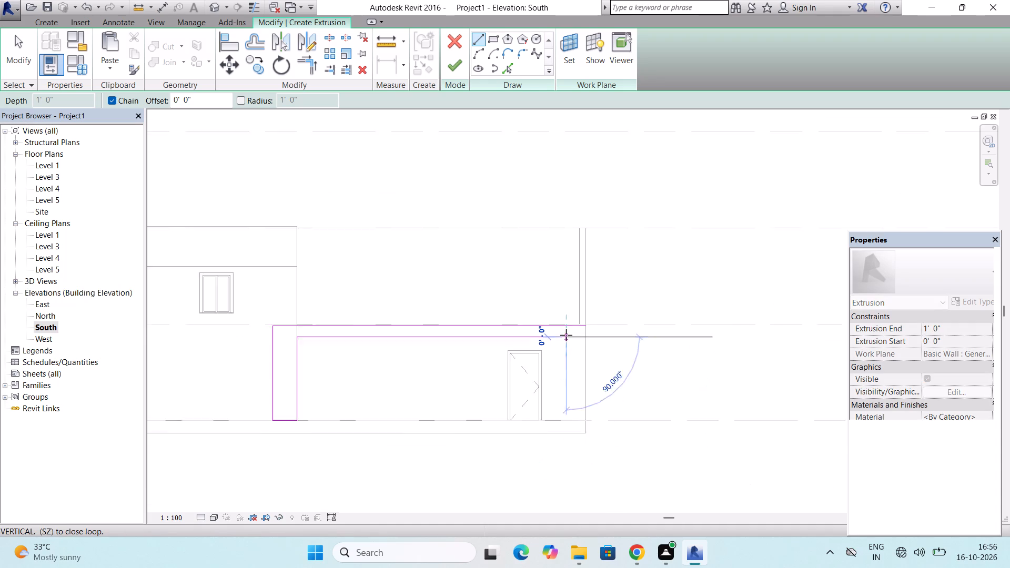
pyautogui.scroll(-1, 566, 335)
pyautogui.scroll(5, 566, 390)
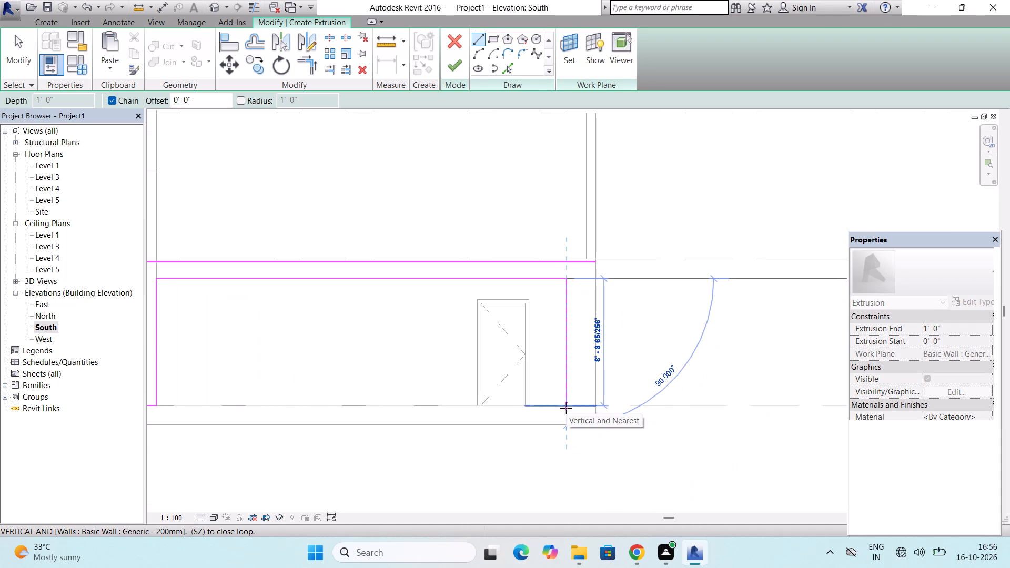
pyautogui.click(566, 408)
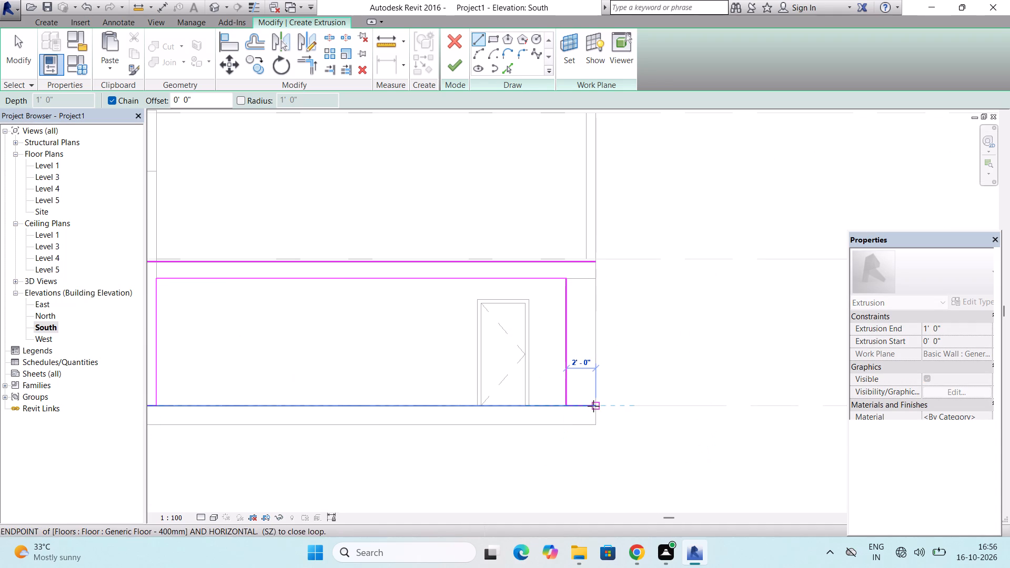
pyautogui.click(593, 406)
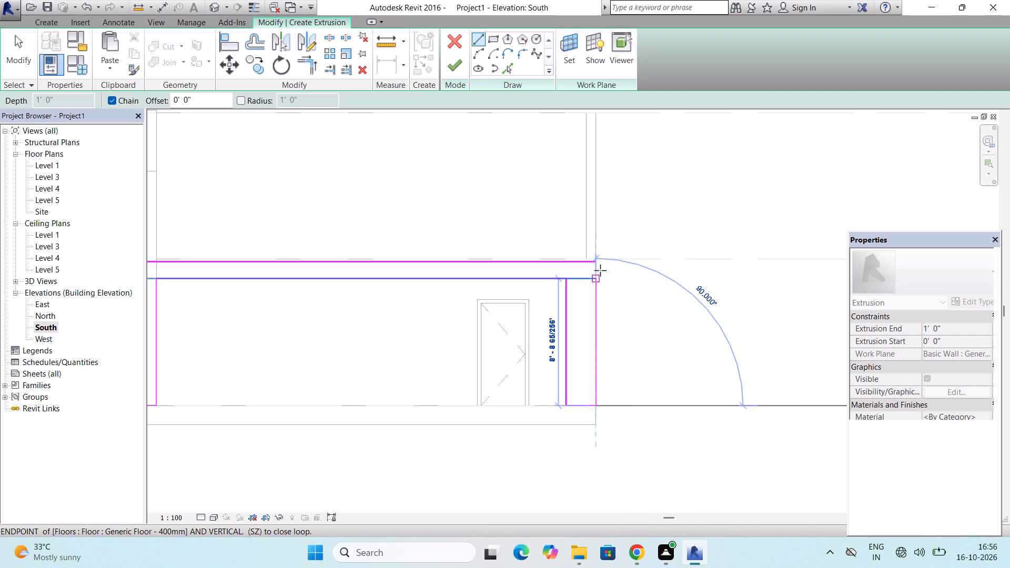
pyautogui.scroll(7, 600, 263)
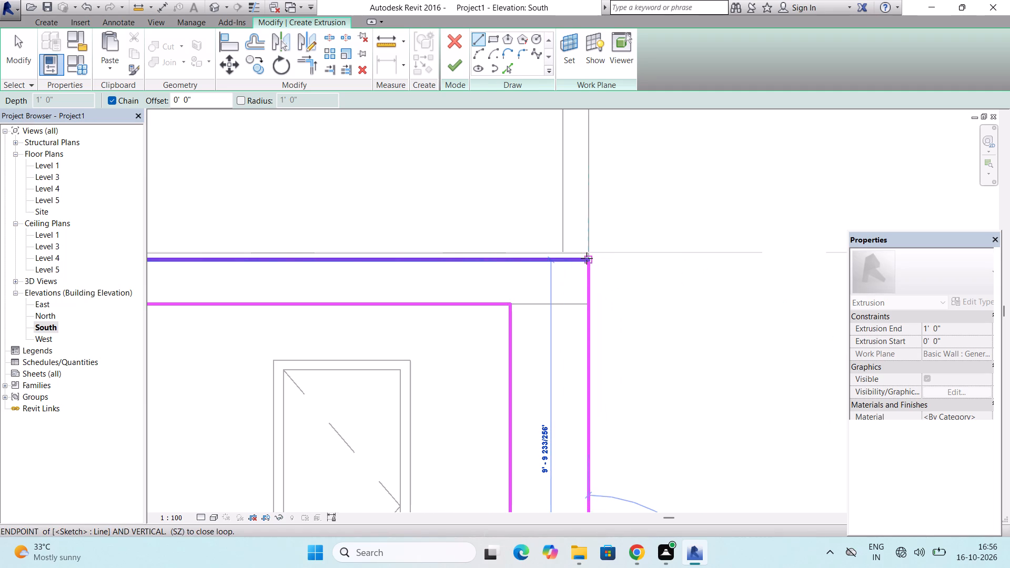
pyautogui.click(587, 258)
# Finish the door-wall frame extrusion and open the 3D view of the building.
pyautogui.click(461, 59)
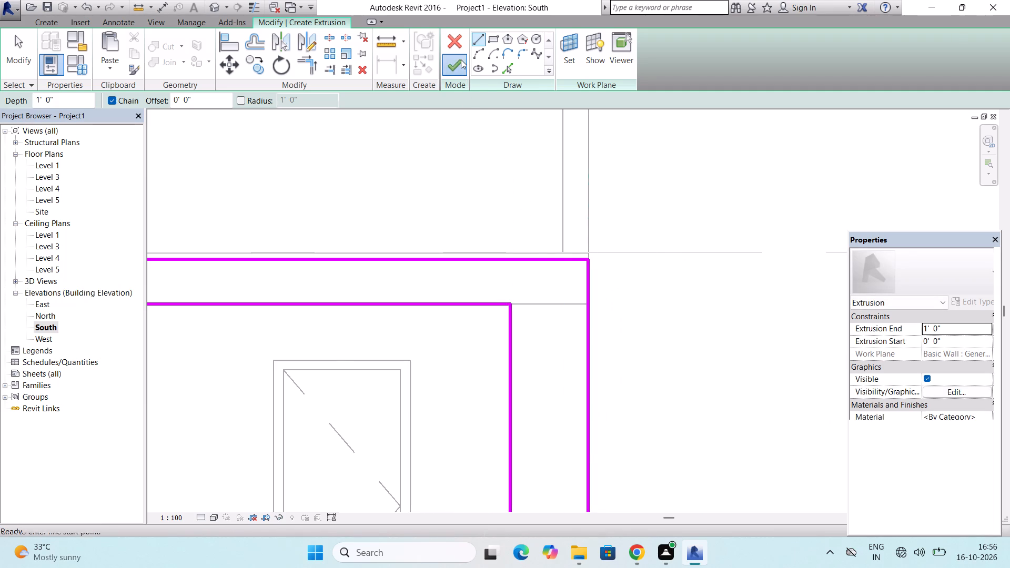
pyautogui.scroll(-7, 734, 298)
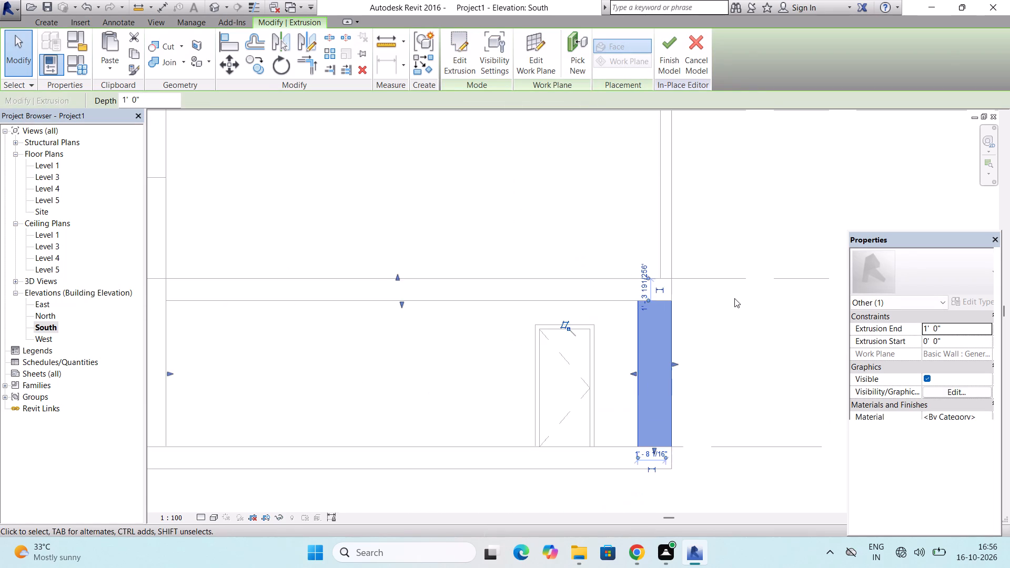
pyautogui.scroll(-2, 734, 298)
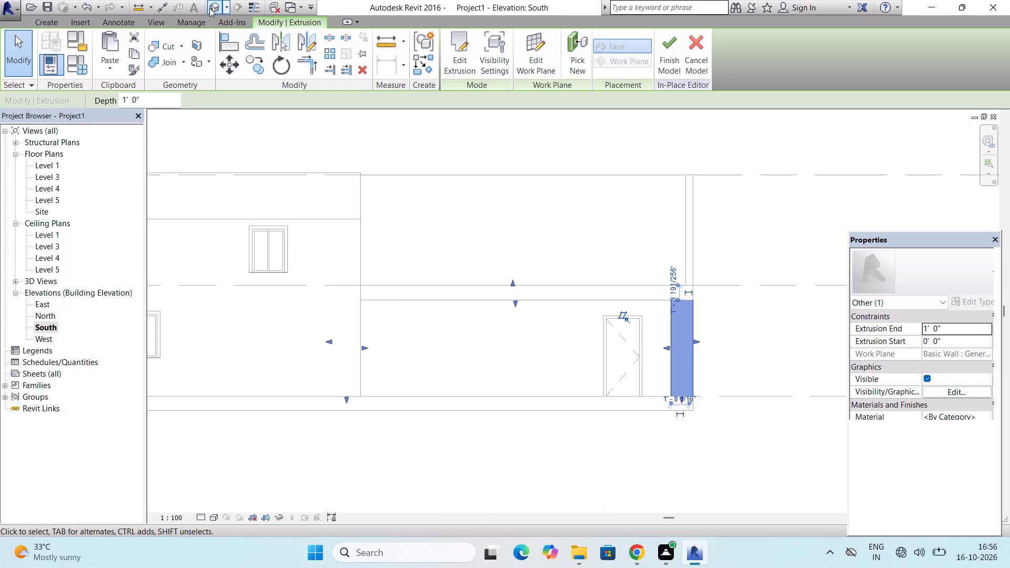
pyautogui.click(209, 8)
pyautogui.scroll(-2, 365, 183)
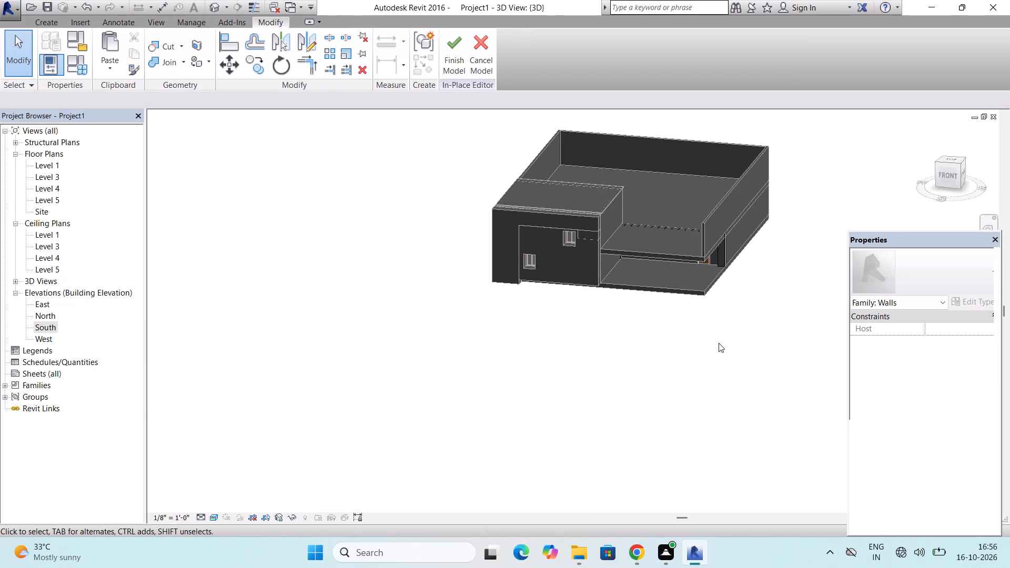
# Stretch the door-wall frame extrusion outward past the terrace's front edge, to an extrusion end of about 30'-7".
pyautogui.scroll(-2, 671, 264)
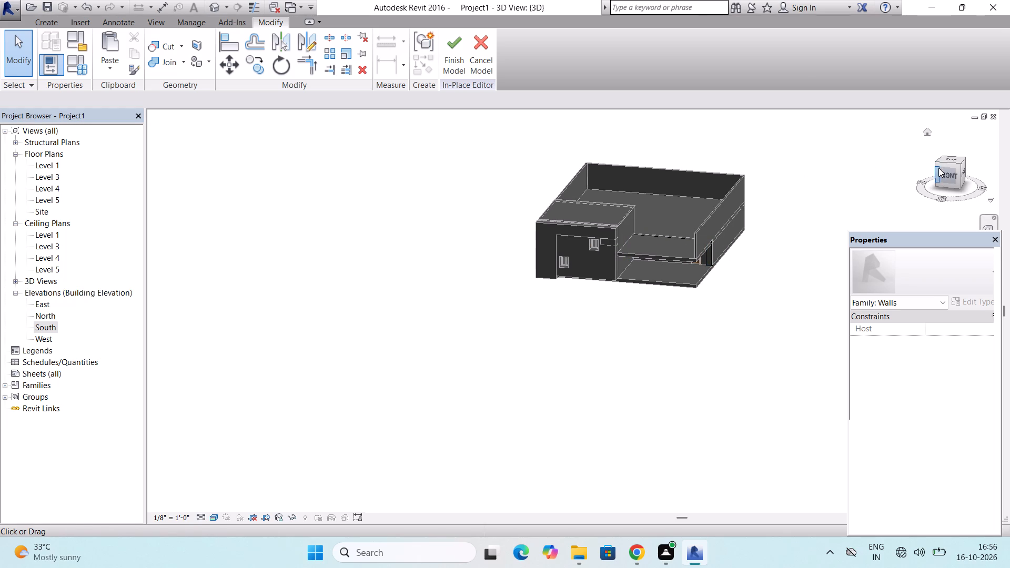
pyautogui.moveTo(938, 168); pyautogui.dragTo(888, 170)
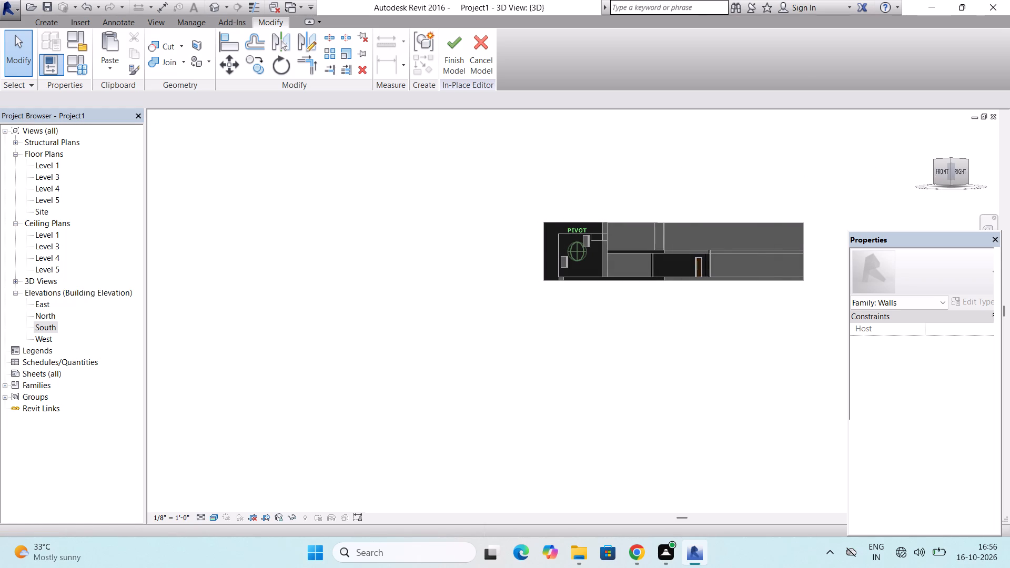
pyautogui.moveTo(888, 170); pyautogui.dragTo(973, 180)
pyautogui.scroll(6, 669, 249)
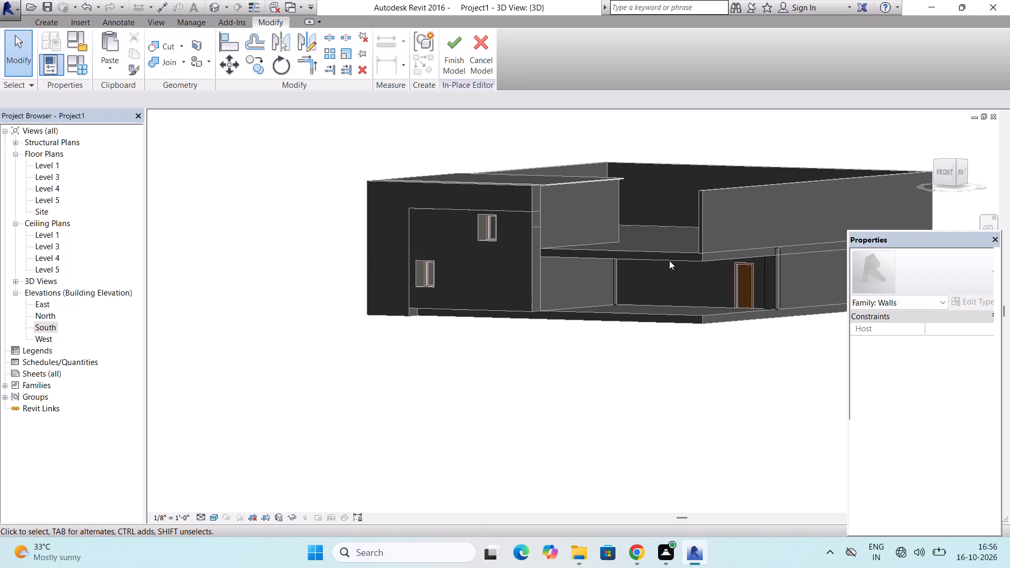
pyautogui.click(767, 269)
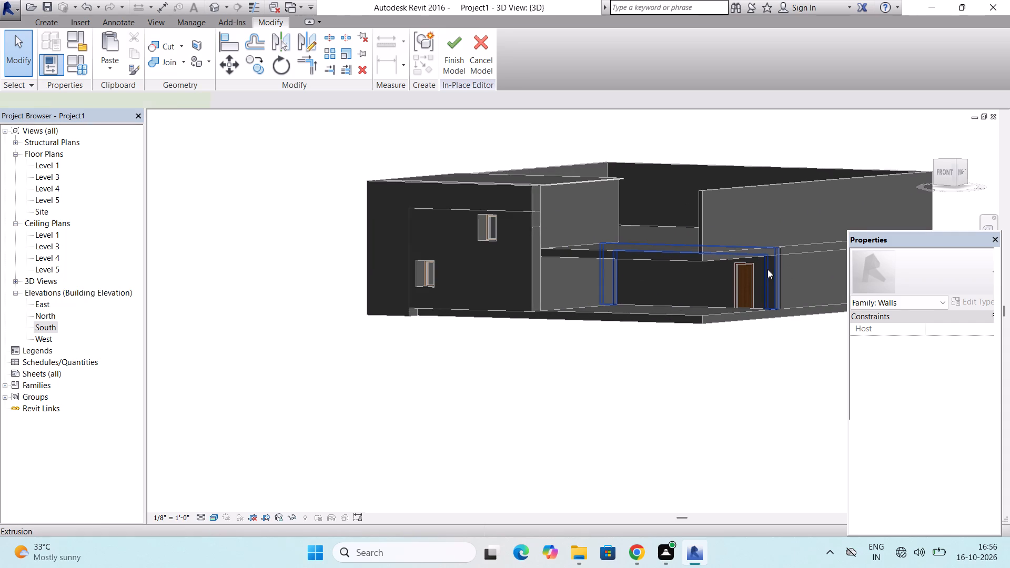
pyautogui.scroll(1, 684, 280)
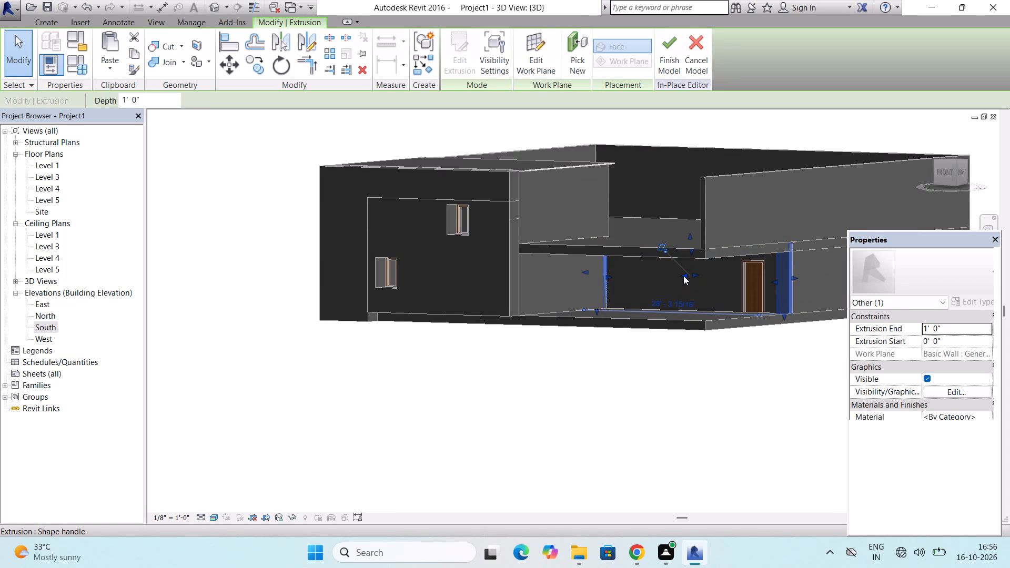
pyautogui.moveTo(683, 276); pyautogui.dragTo(615, 293)
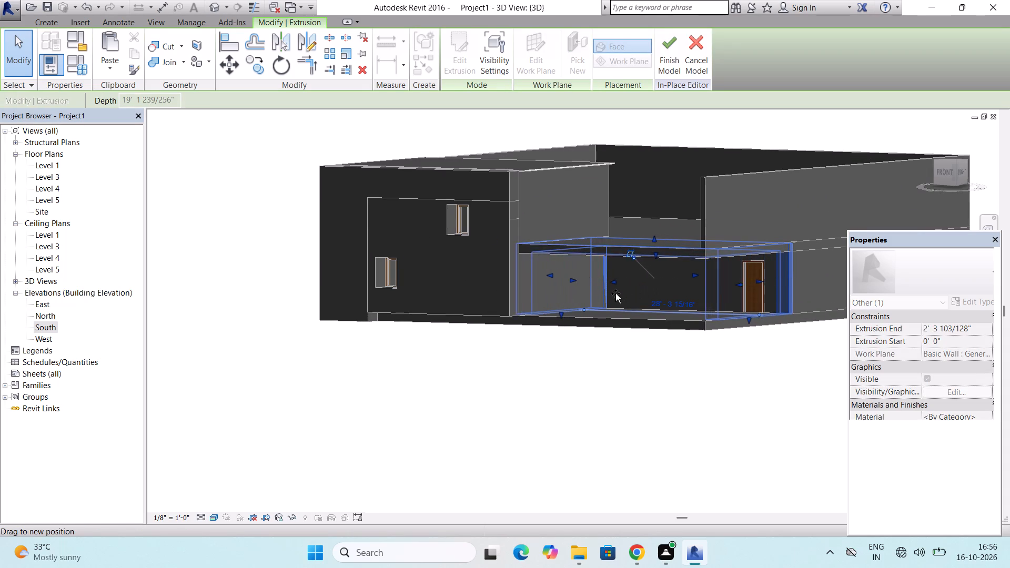
pyautogui.moveTo(615, 293); pyautogui.dragTo(603, 297)
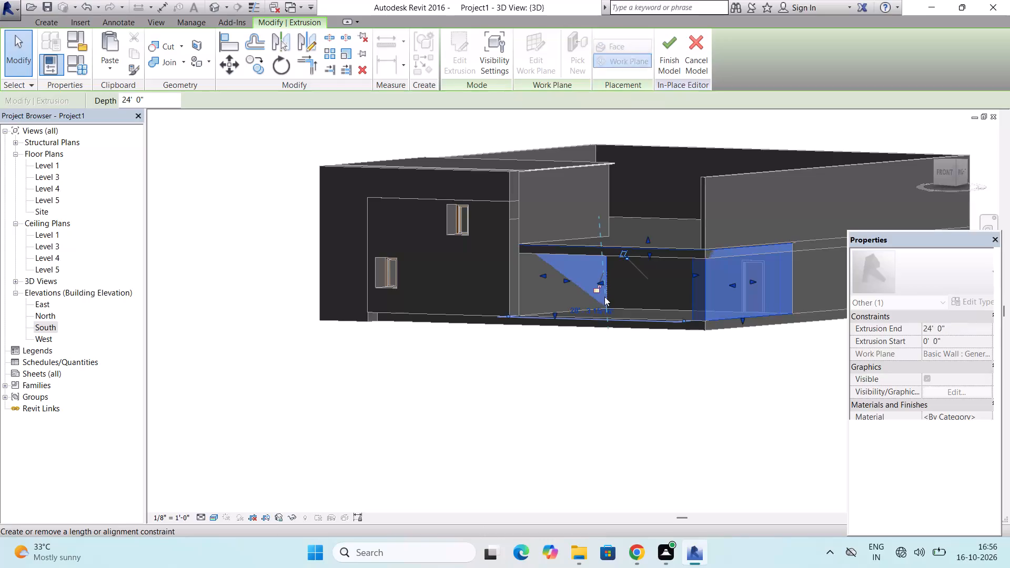
pyautogui.scroll(5, 676, 266)
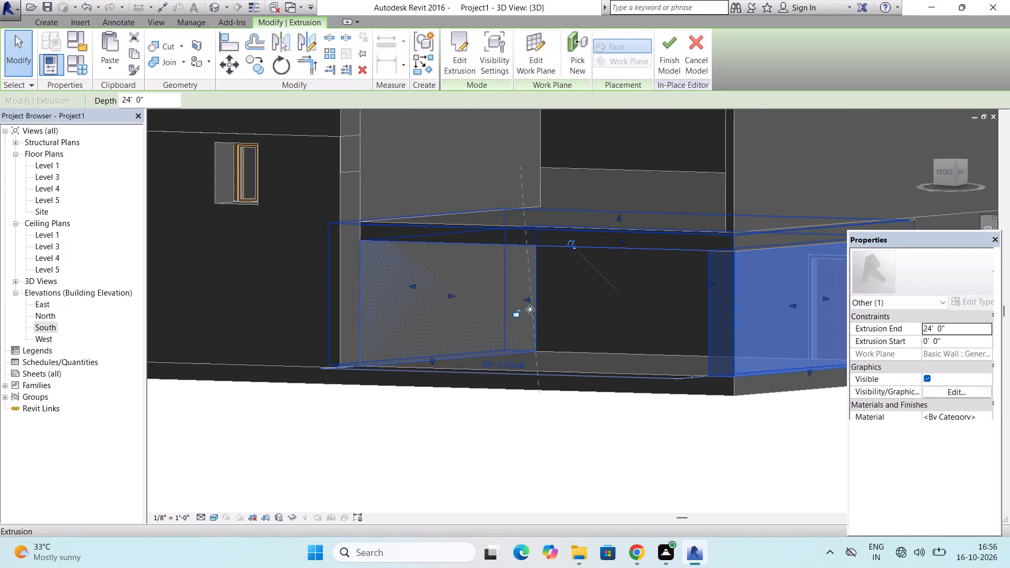
pyautogui.moveTo(528, 299); pyautogui.dragTo(483, 301)
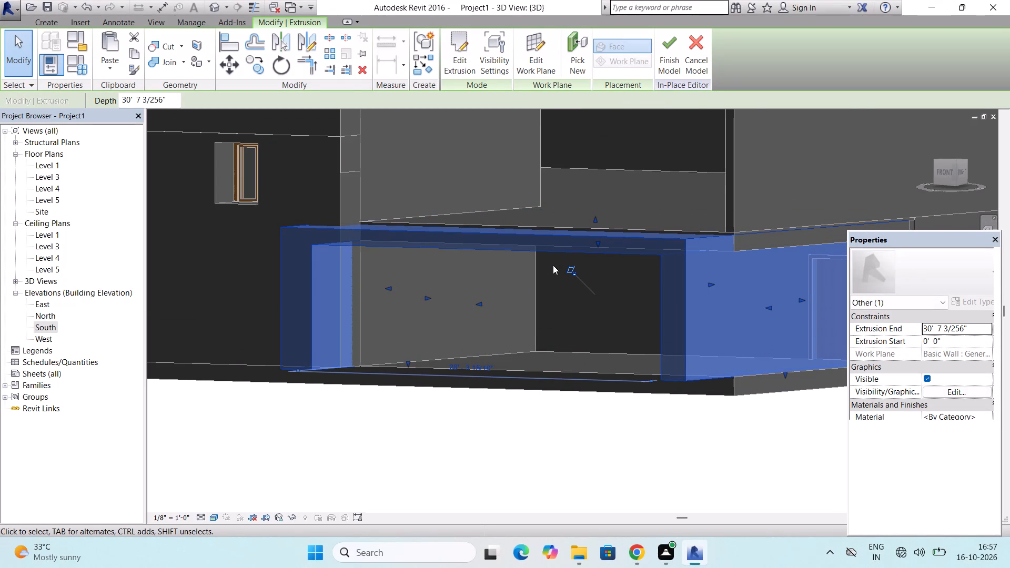
pyautogui.scroll(-3, 553, 265)
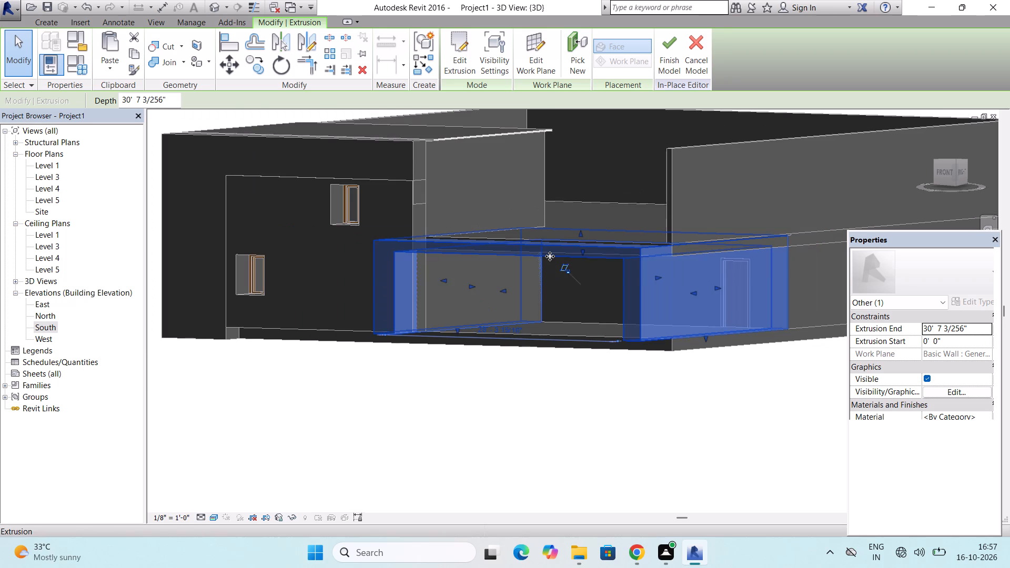
pyautogui.press('Escape')
pyautogui.press('Escape')
pyautogui.press('Escape')
pyautogui.press('Escape')
pyautogui.press('Escape')
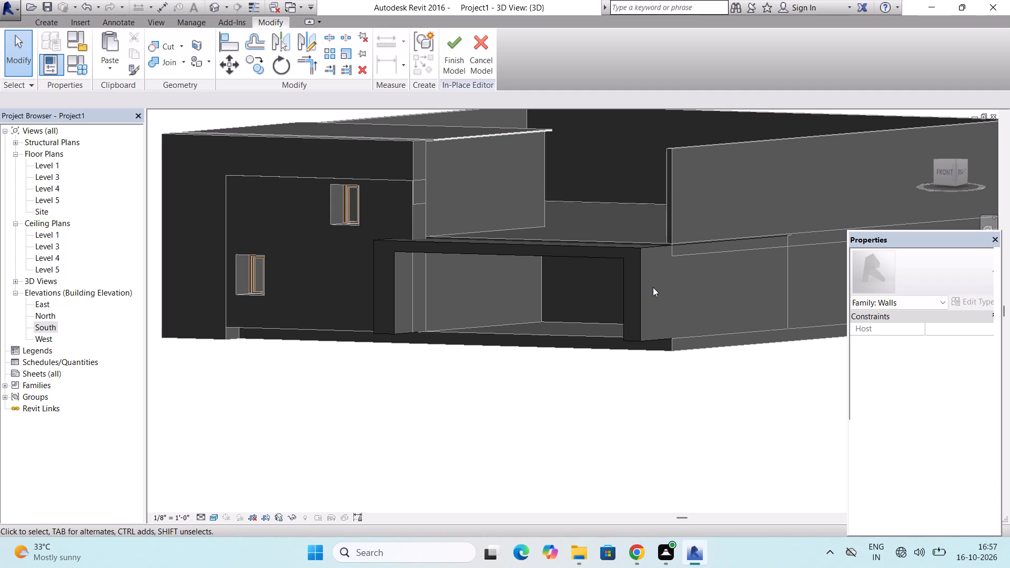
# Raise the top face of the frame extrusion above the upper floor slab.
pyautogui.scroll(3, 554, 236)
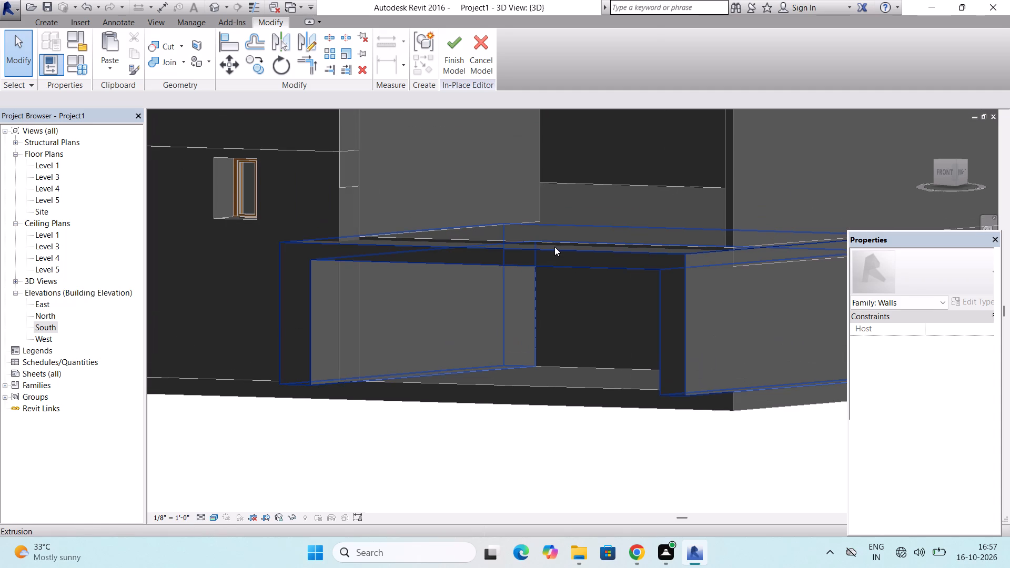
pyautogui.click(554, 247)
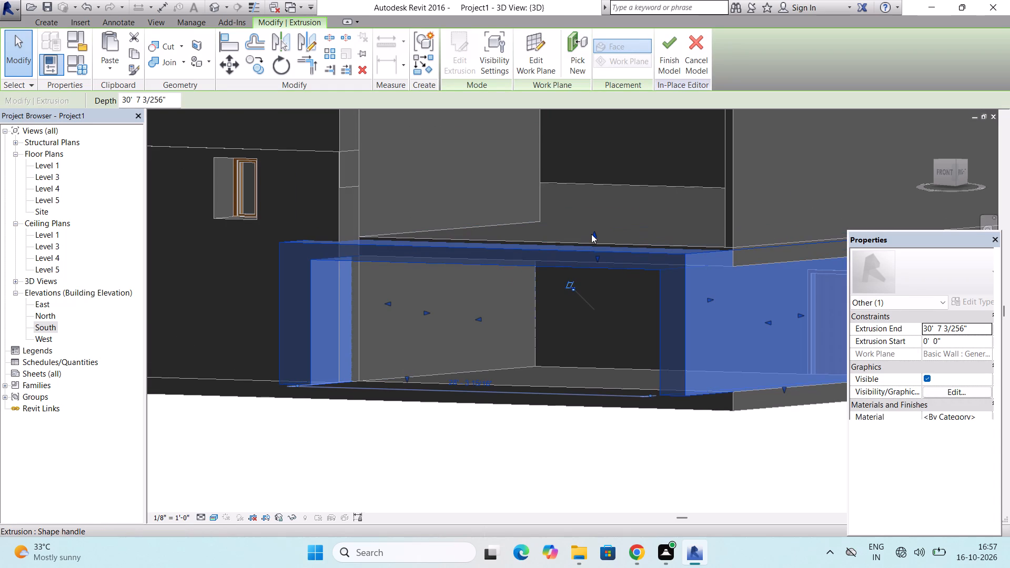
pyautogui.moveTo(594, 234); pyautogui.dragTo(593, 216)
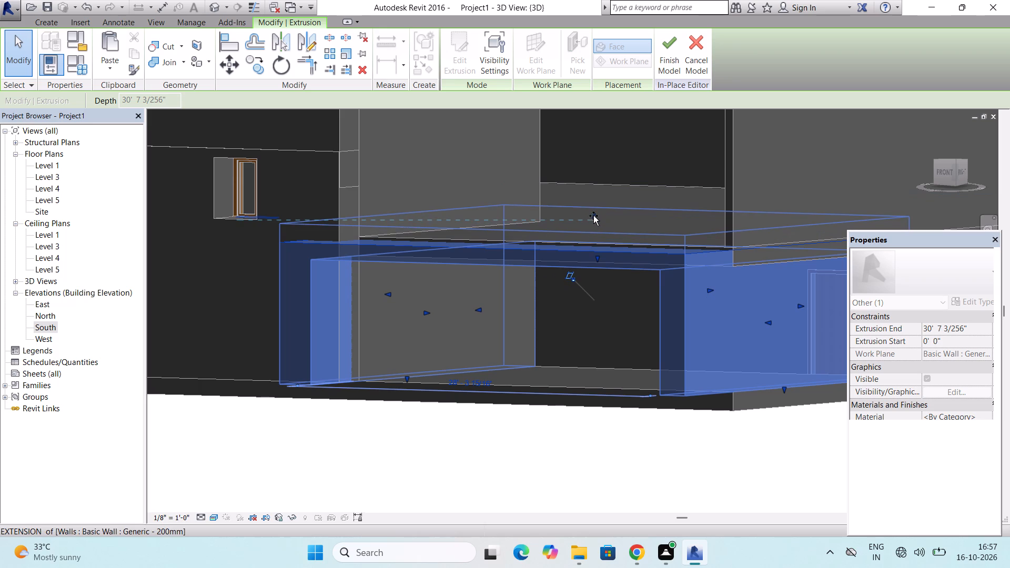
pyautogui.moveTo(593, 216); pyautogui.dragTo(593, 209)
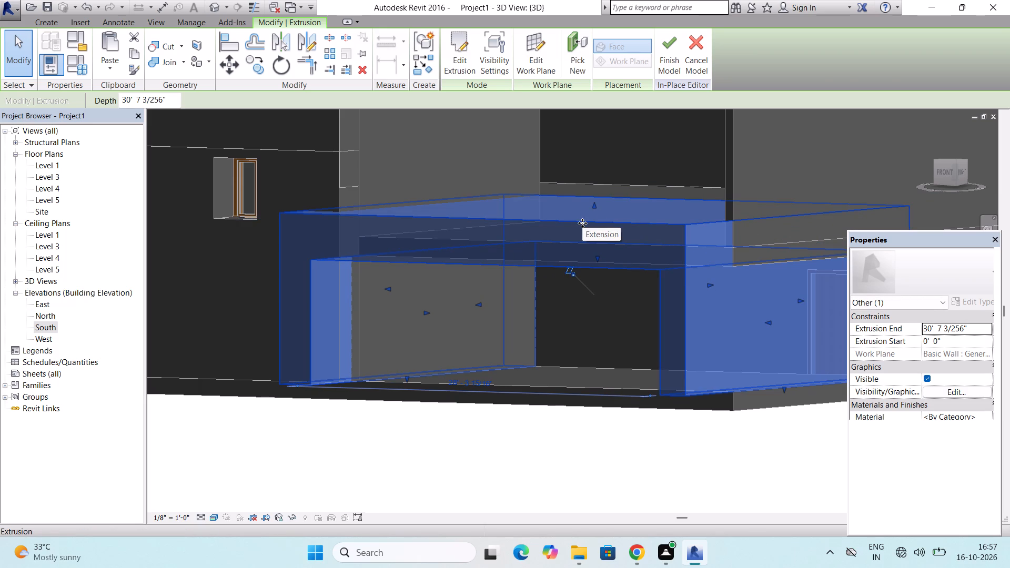
# Trim the frame to the front edge of the building, with extrusion start about 23'-8" and extrusion end about 26'-8".
pyautogui.scroll(-4, 582, 225)
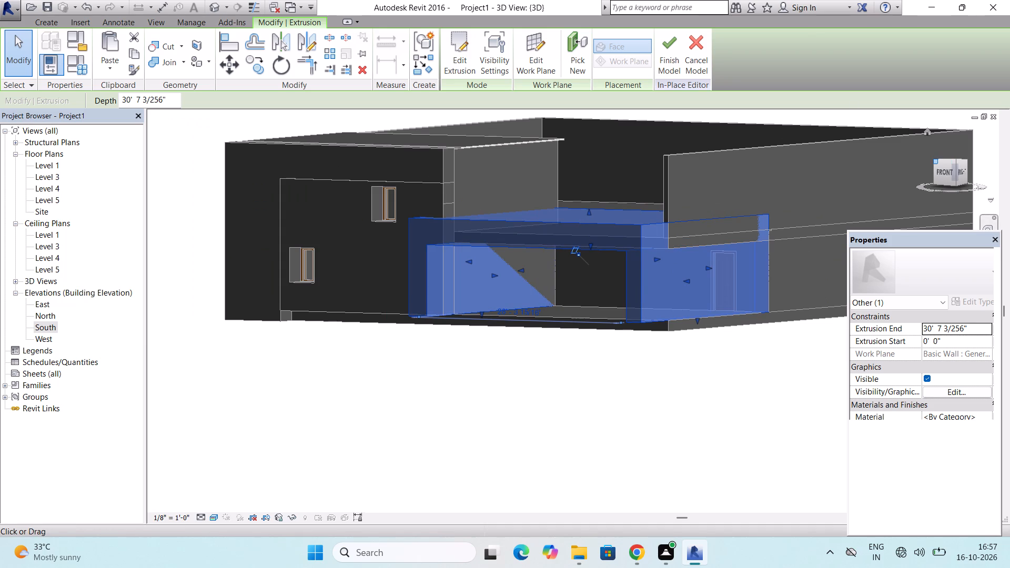
pyautogui.moveTo(934, 161); pyautogui.dragTo(818, 230)
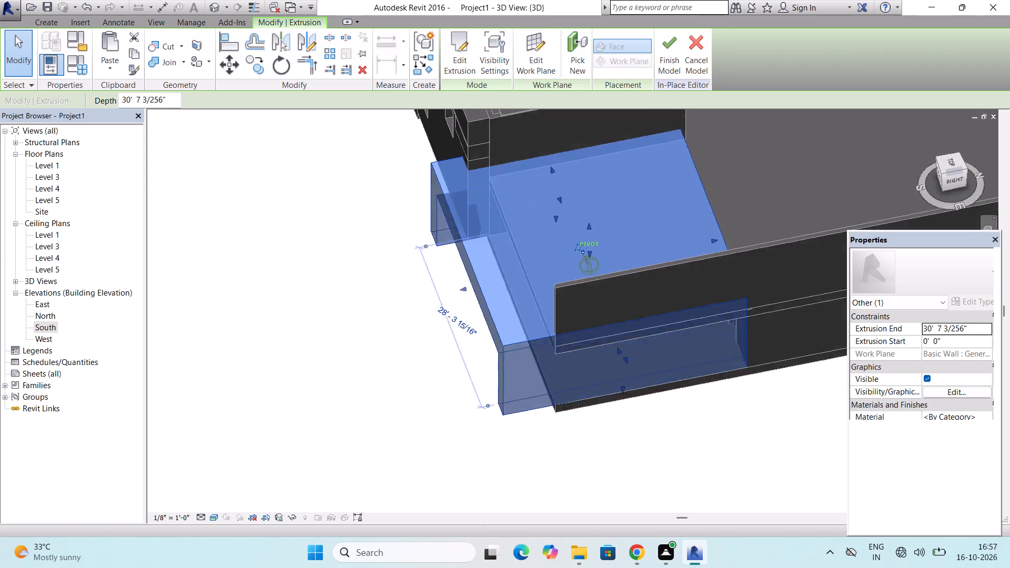
pyautogui.moveTo(818, 230); pyautogui.dragTo(809, 269)
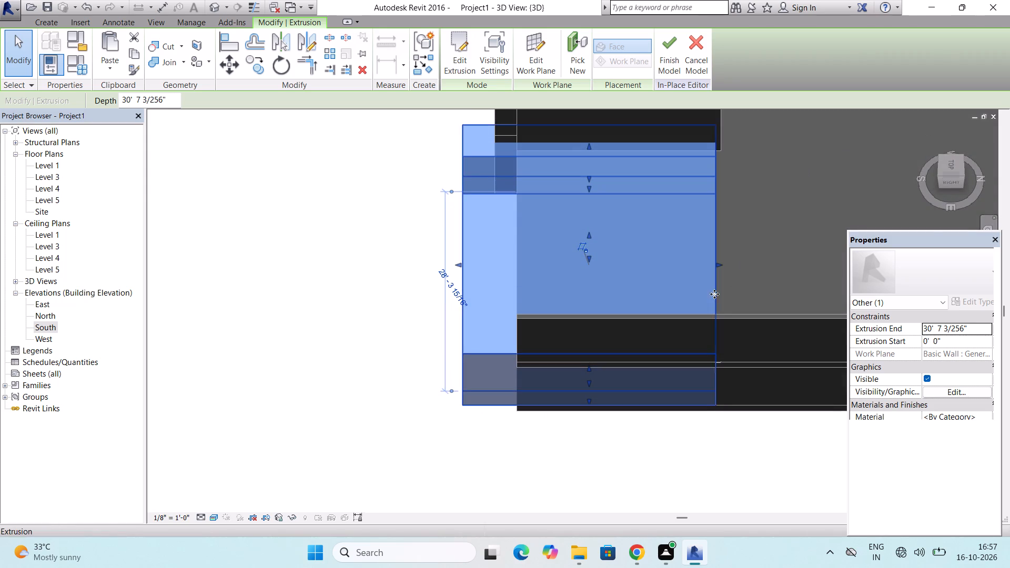
pyautogui.moveTo(720, 262); pyautogui.dragTo(647, 269)
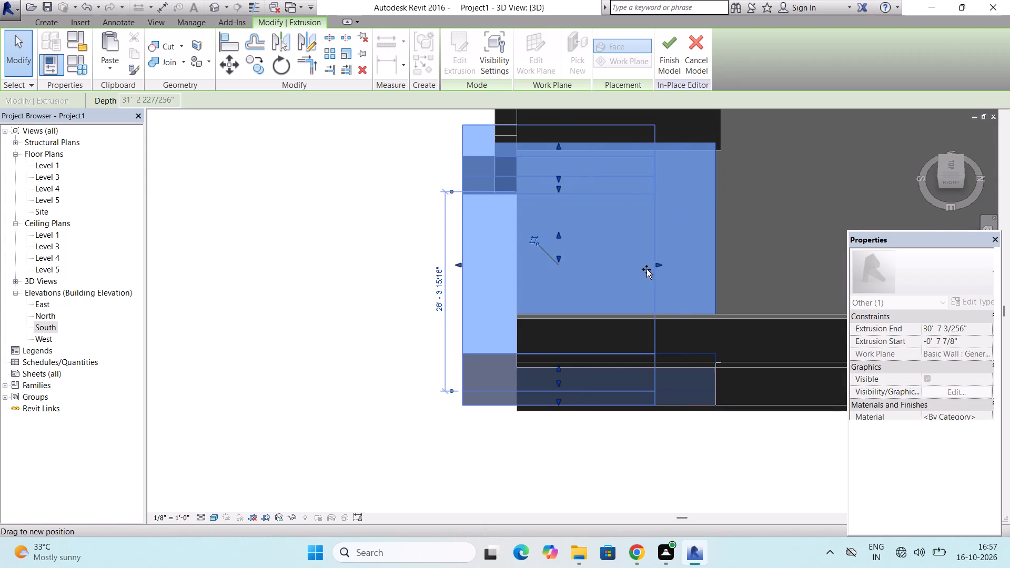
pyautogui.moveTo(647, 269); pyautogui.dragTo(514, 273)
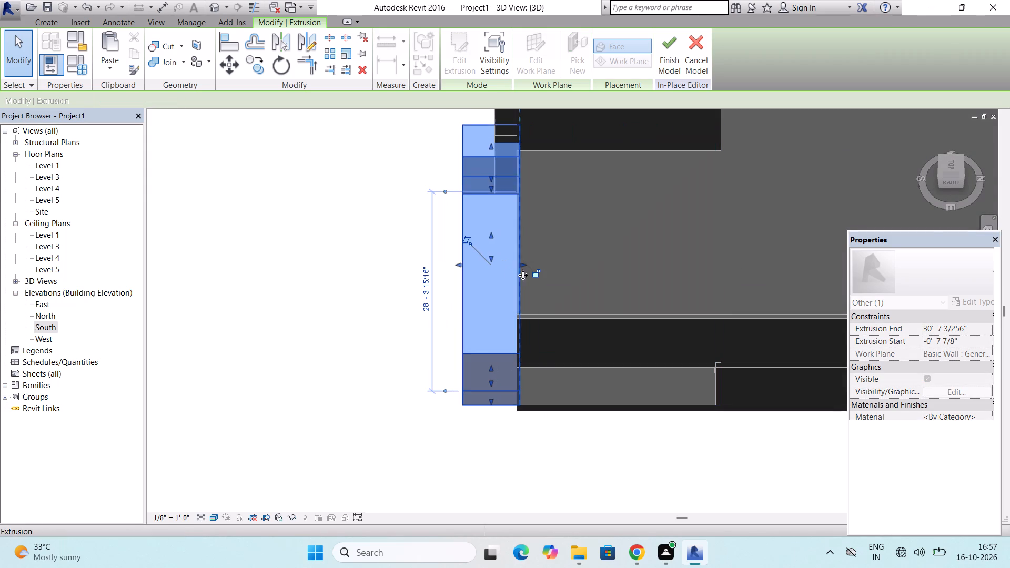
pyautogui.scroll(-2, 446, 305)
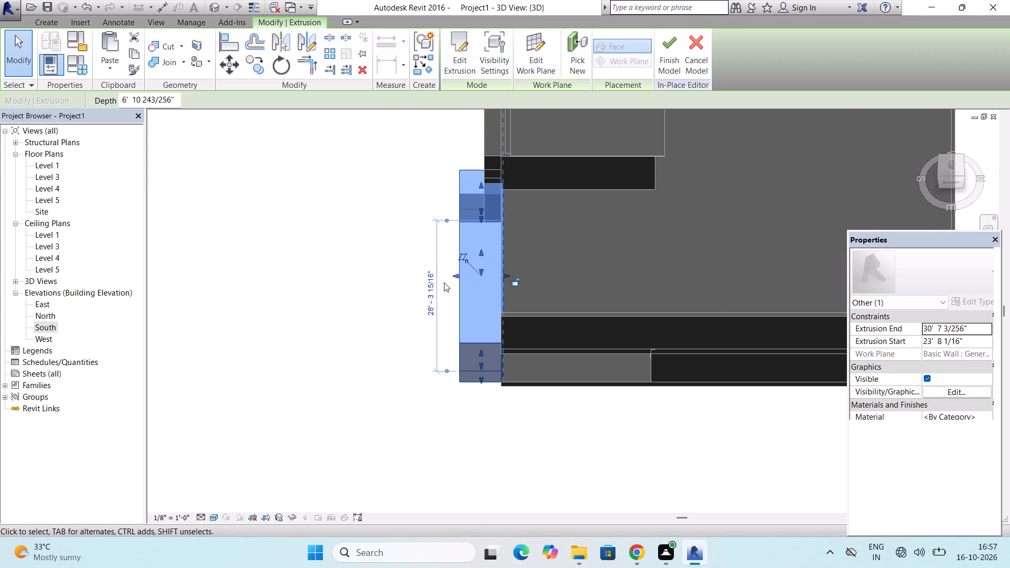
pyautogui.scroll(2, 446, 281)
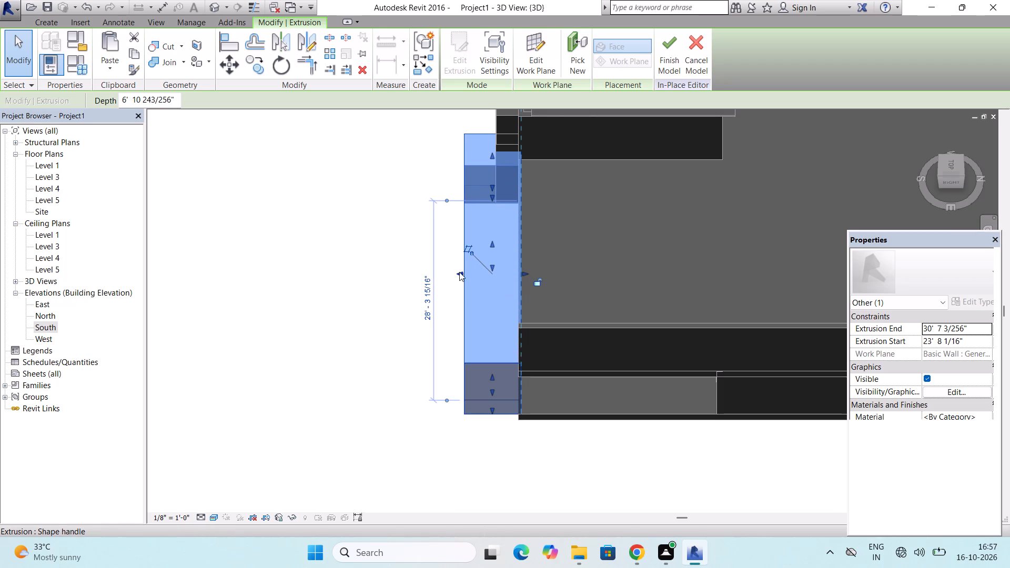
pyautogui.moveTo(459, 272); pyautogui.dragTo(492, 268)
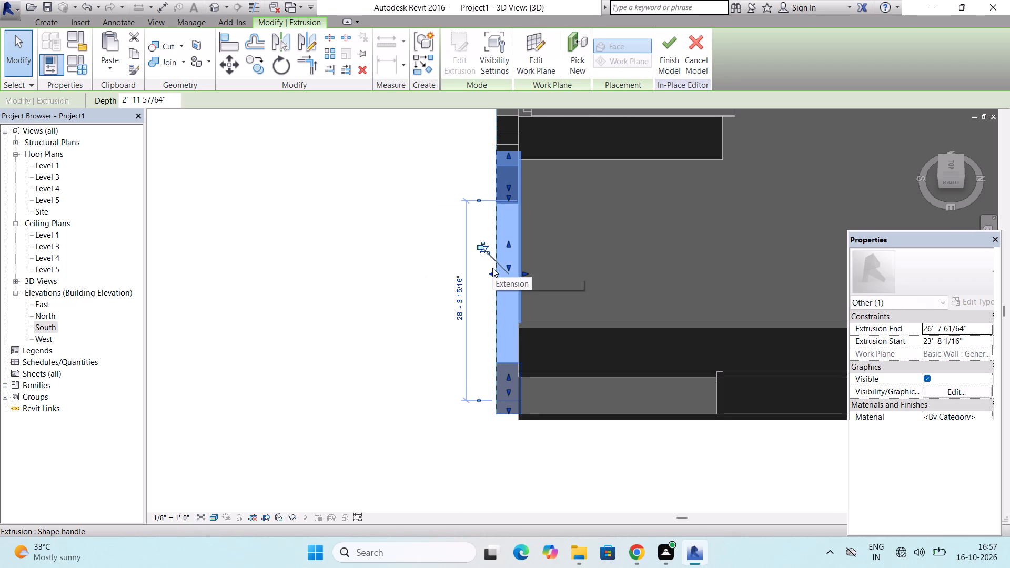
pyautogui.press('Escape')
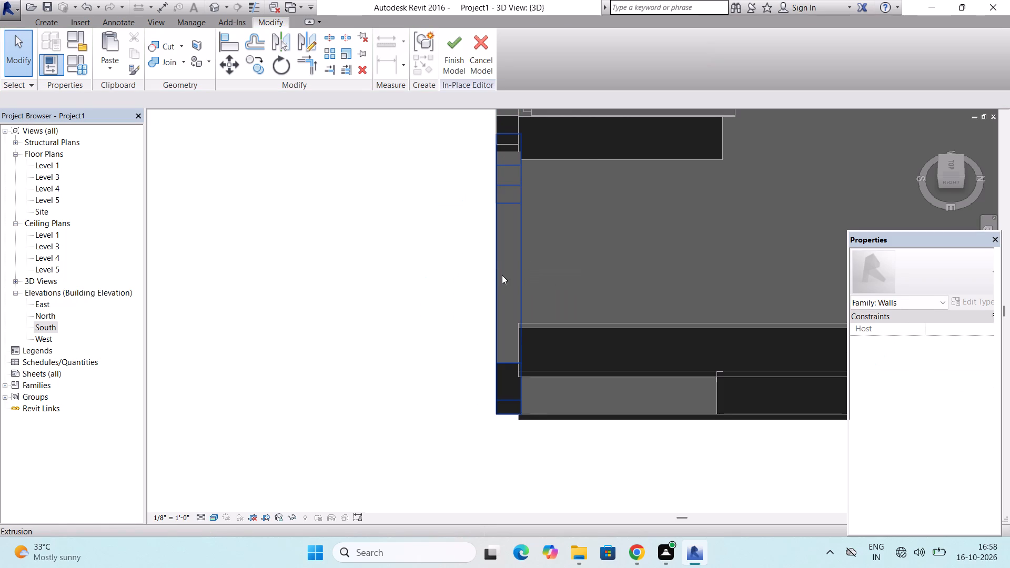
# Extend the frame's inner face back toward the door wall, to an extrusion start of about 21'-8".
pyautogui.scroll(-2, 506, 253)
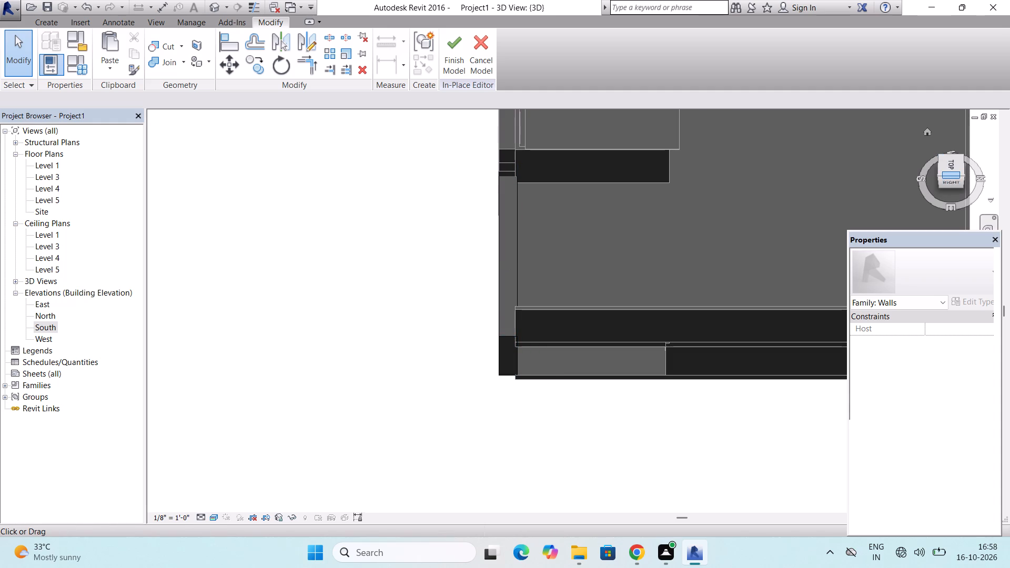
pyautogui.moveTo(939, 178); pyautogui.dragTo(941, 117)
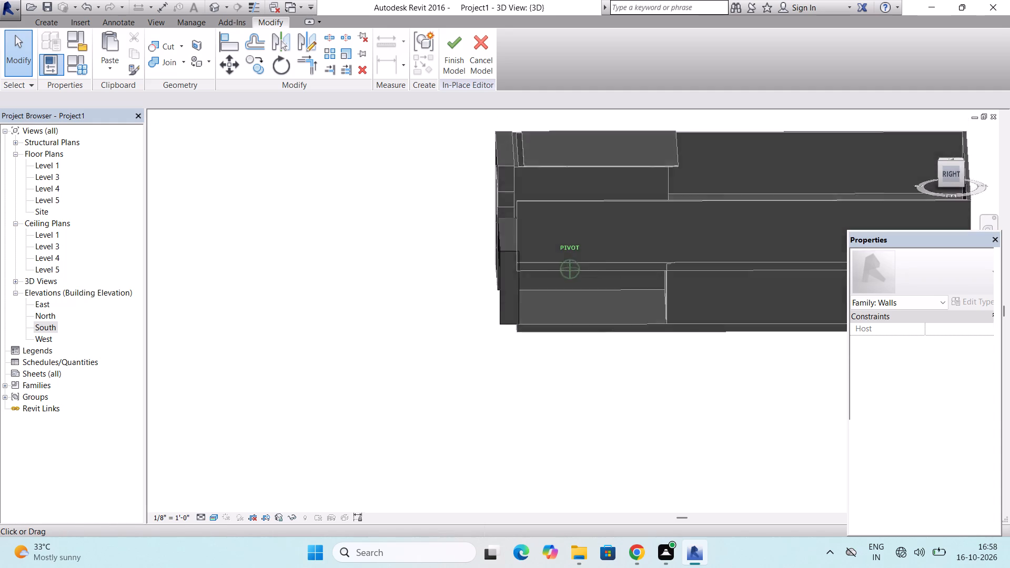
pyautogui.moveTo(941, 117); pyautogui.dragTo(941, 509)
pyautogui.scroll(7, 505, 235)
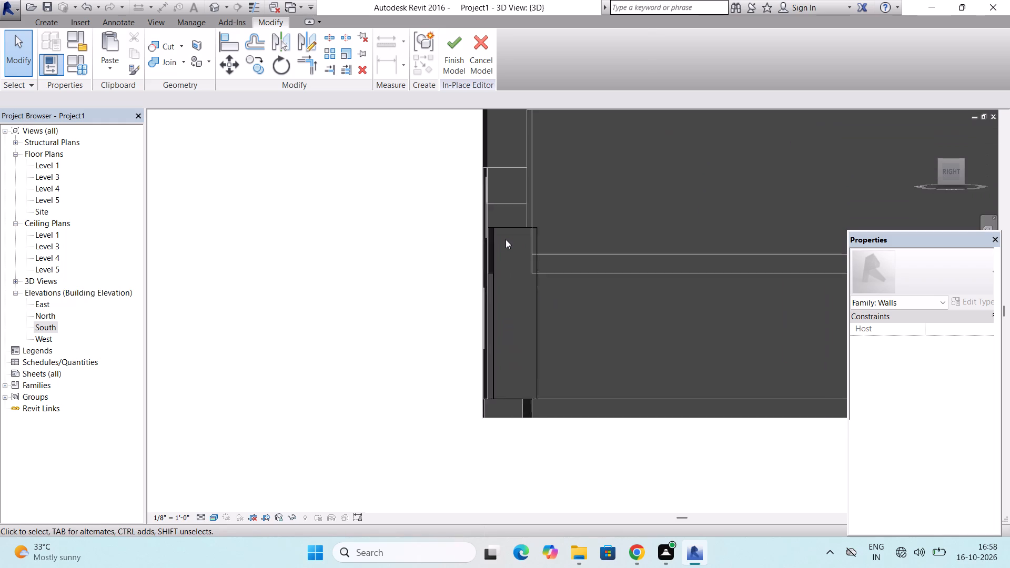
pyautogui.click(541, 339)
pyautogui.moveTo(542, 323); pyautogui.dragTo(572, 321)
pyautogui.press('Escape')
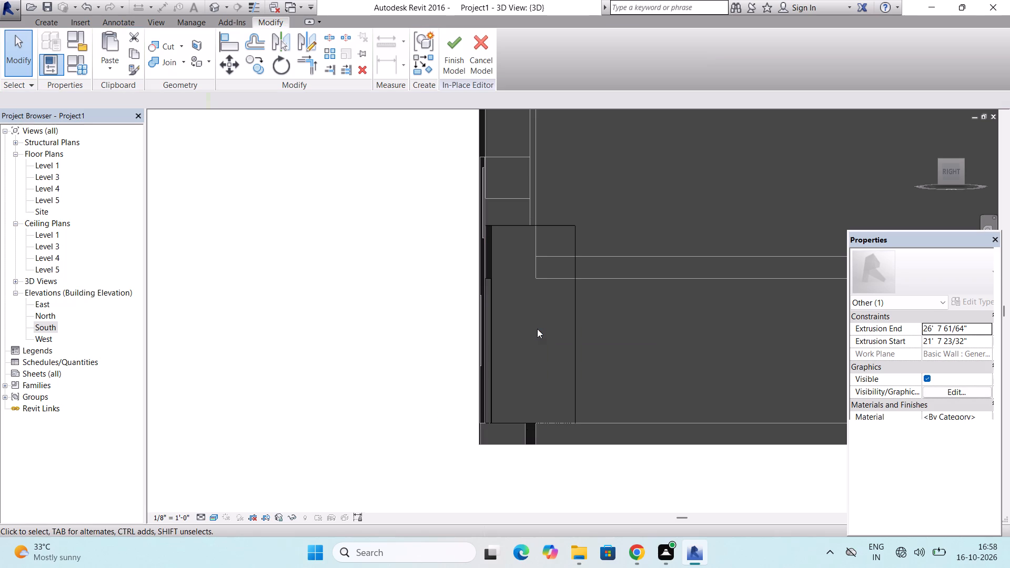
pyautogui.press('Escape')
pyautogui.press('Escape')
pyautogui.press('Escape')
# Lower the frame extrusion's top face to align with the horizontal wall edge line at the upper floor slab.
pyautogui.scroll(-4, 518, 330)
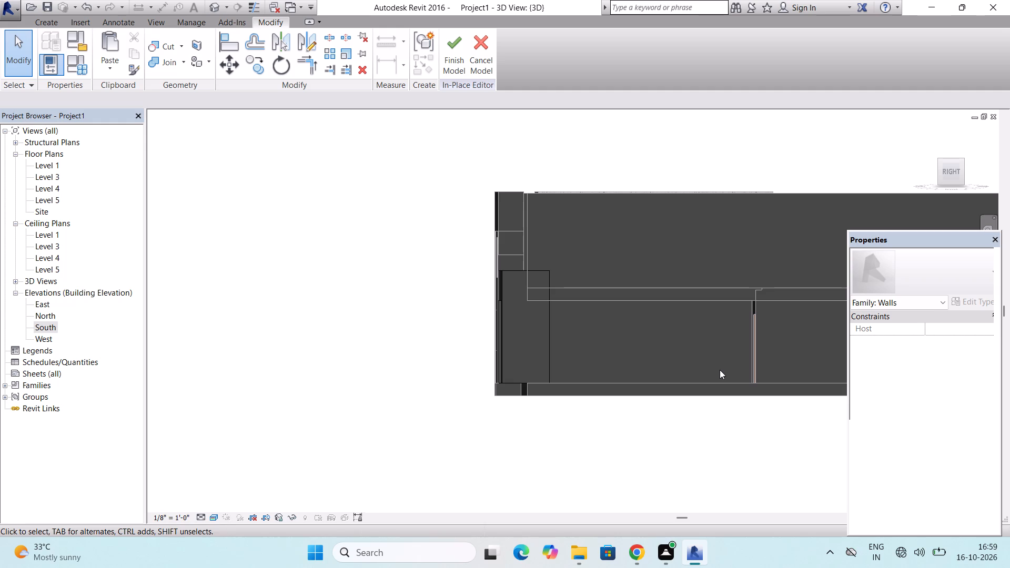
pyautogui.scroll(4, 551, 270)
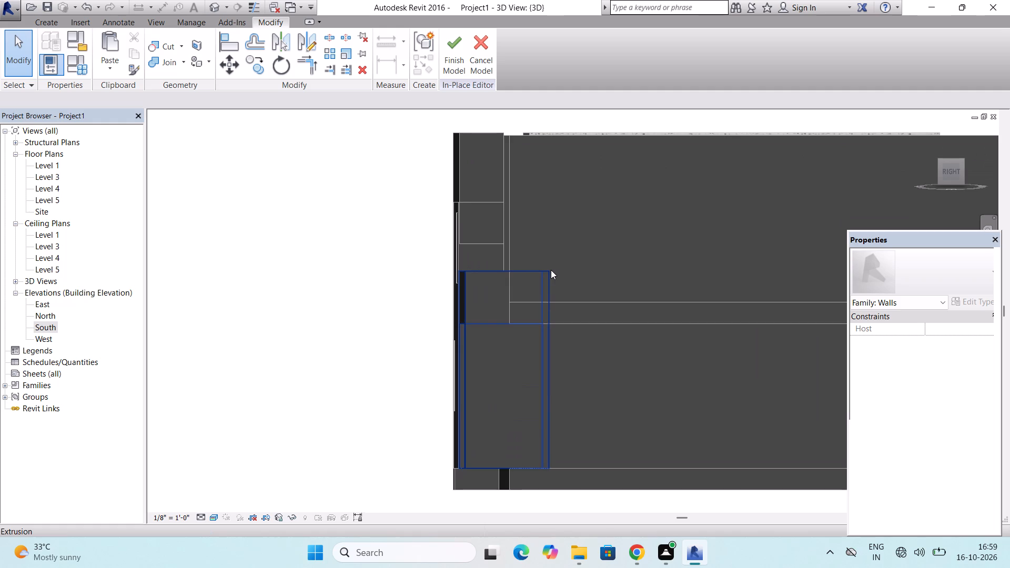
pyautogui.scroll(2, 551, 270)
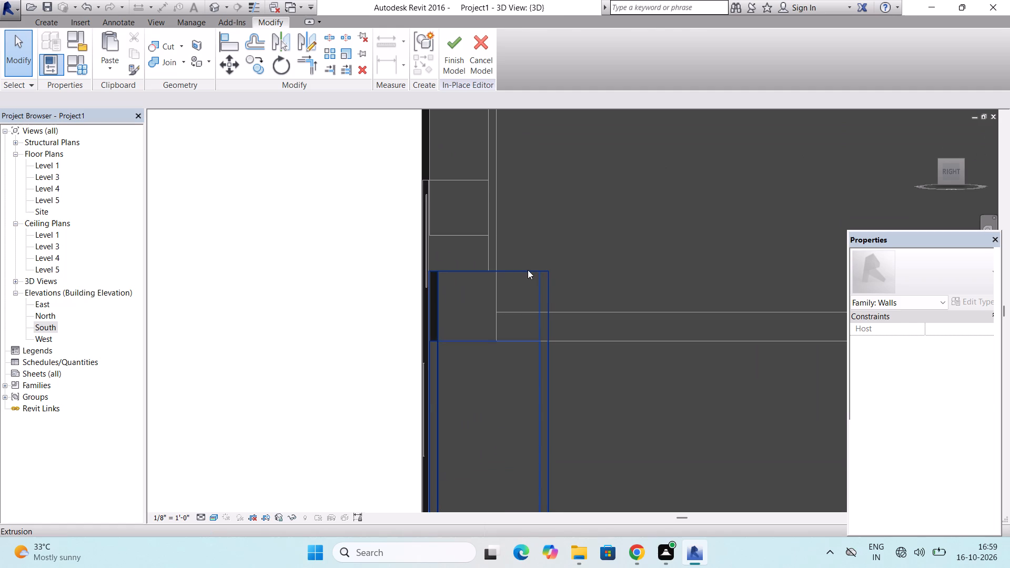
pyautogui.click(528, 270)
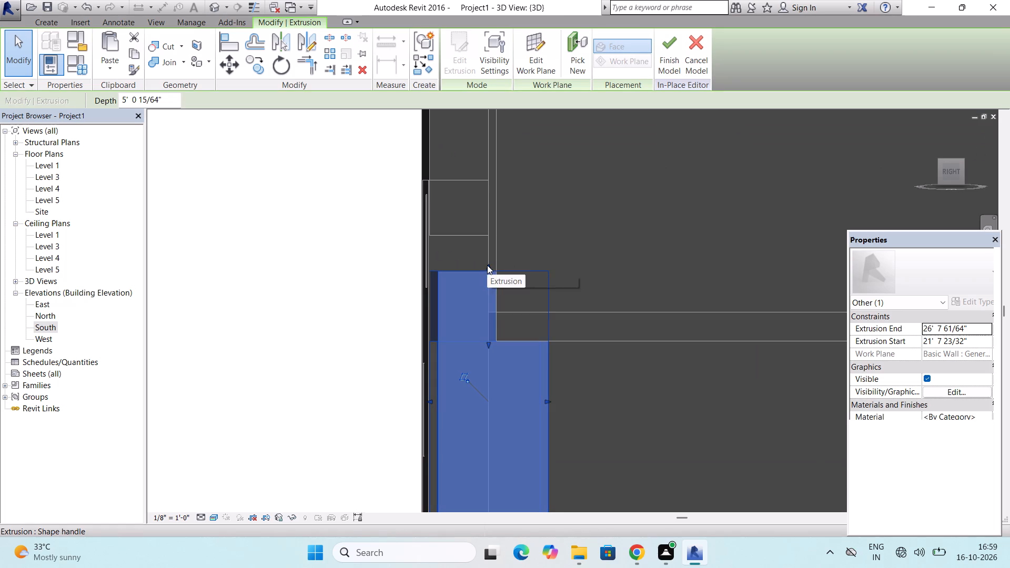
pyautogui.moveTo(487, 265); pyautogui.dragTo(498, 309)
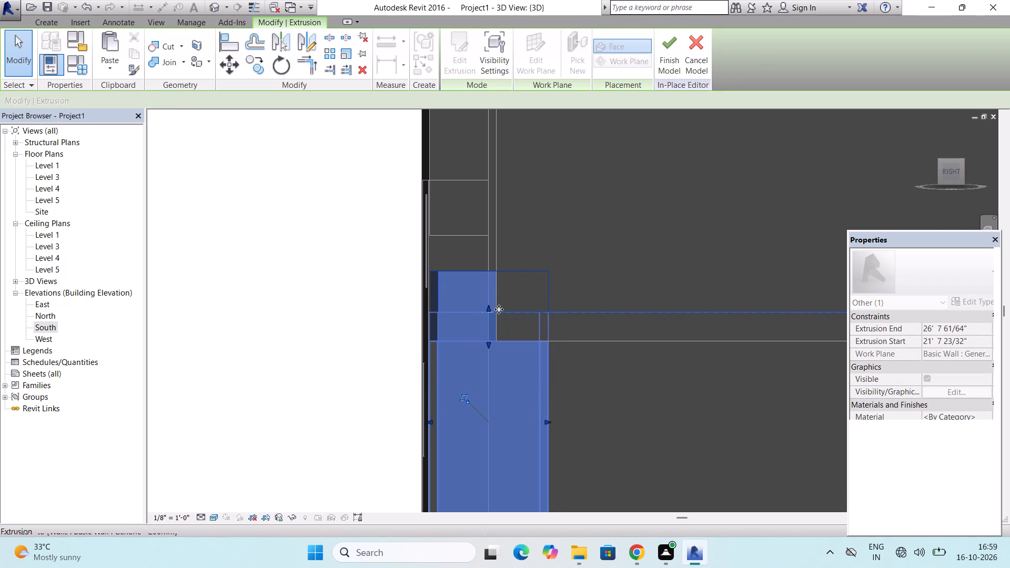
pyautogui.scroll(-3, 557, 280)
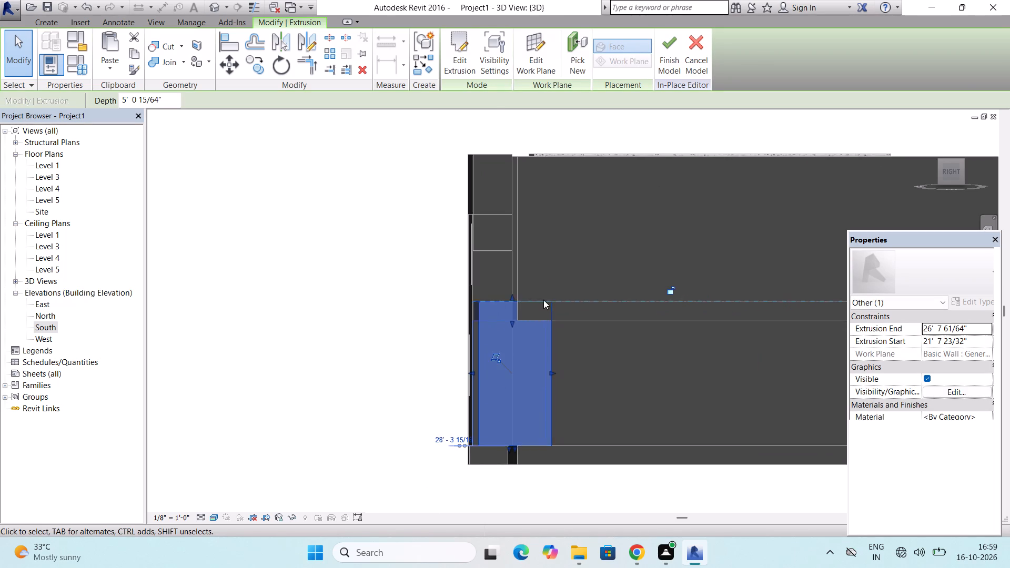
# Finish the in-place frame model.
pyautogui.scroll(8, 460, 376)
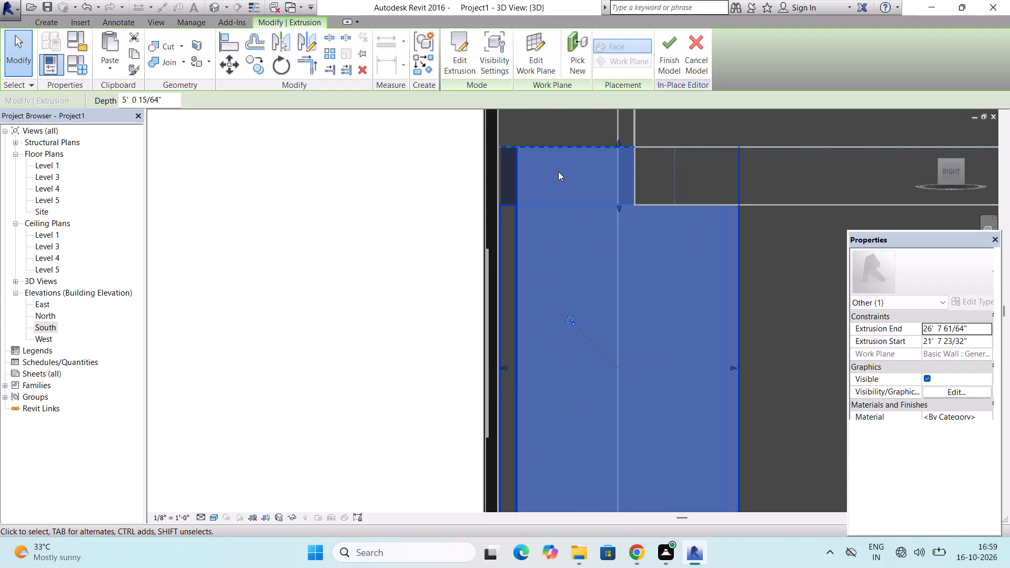
pyautogui.click(672, 59)
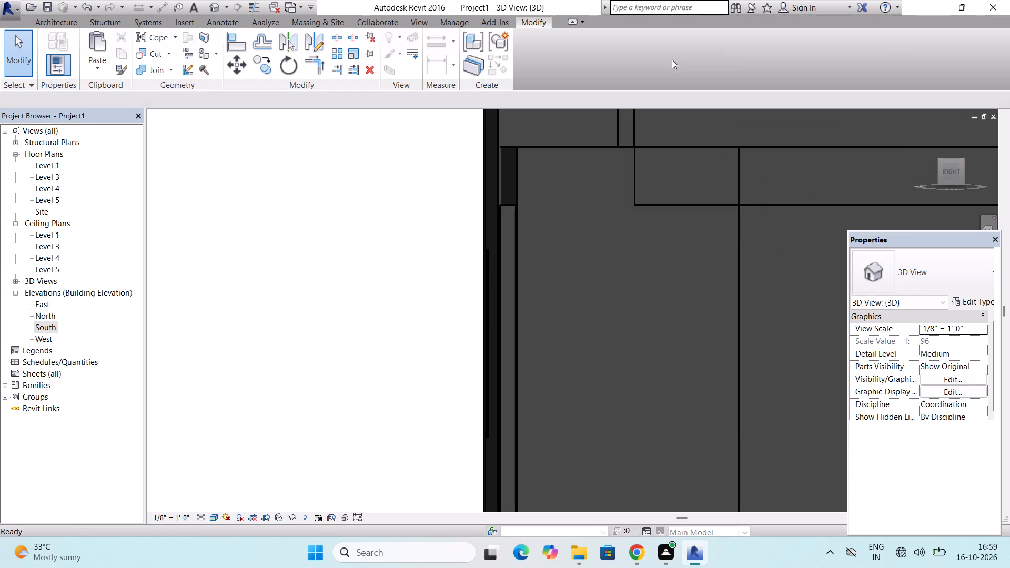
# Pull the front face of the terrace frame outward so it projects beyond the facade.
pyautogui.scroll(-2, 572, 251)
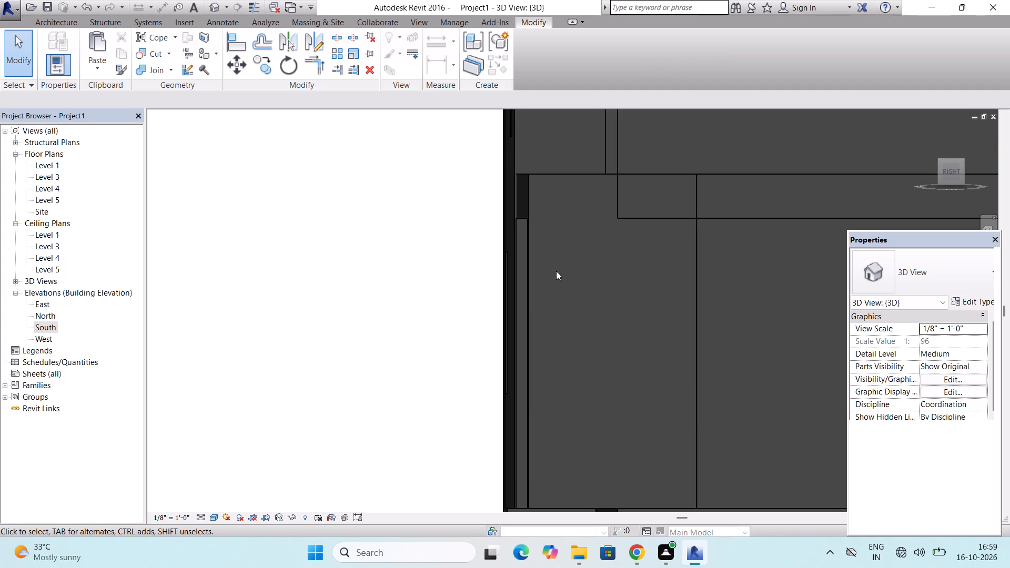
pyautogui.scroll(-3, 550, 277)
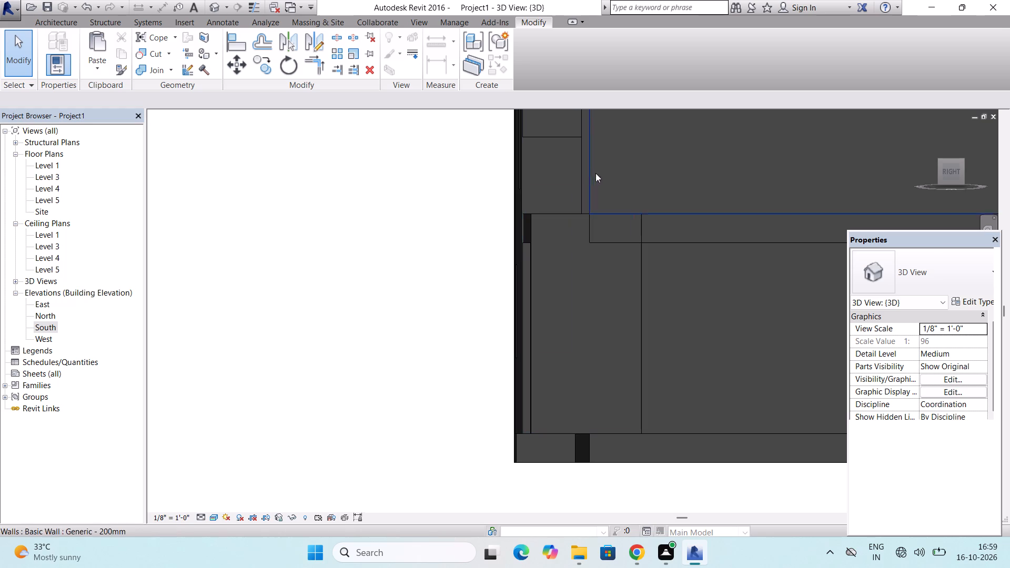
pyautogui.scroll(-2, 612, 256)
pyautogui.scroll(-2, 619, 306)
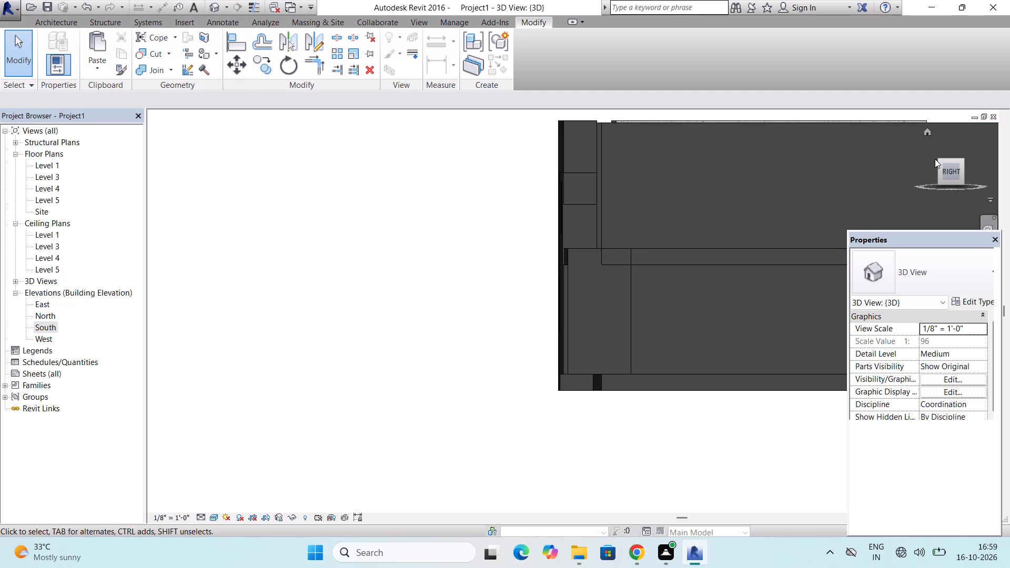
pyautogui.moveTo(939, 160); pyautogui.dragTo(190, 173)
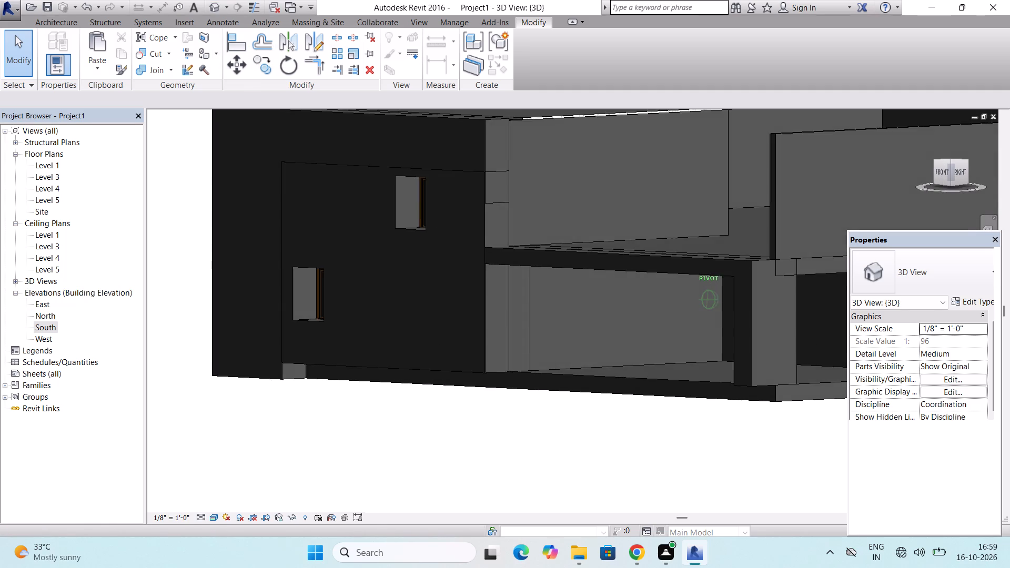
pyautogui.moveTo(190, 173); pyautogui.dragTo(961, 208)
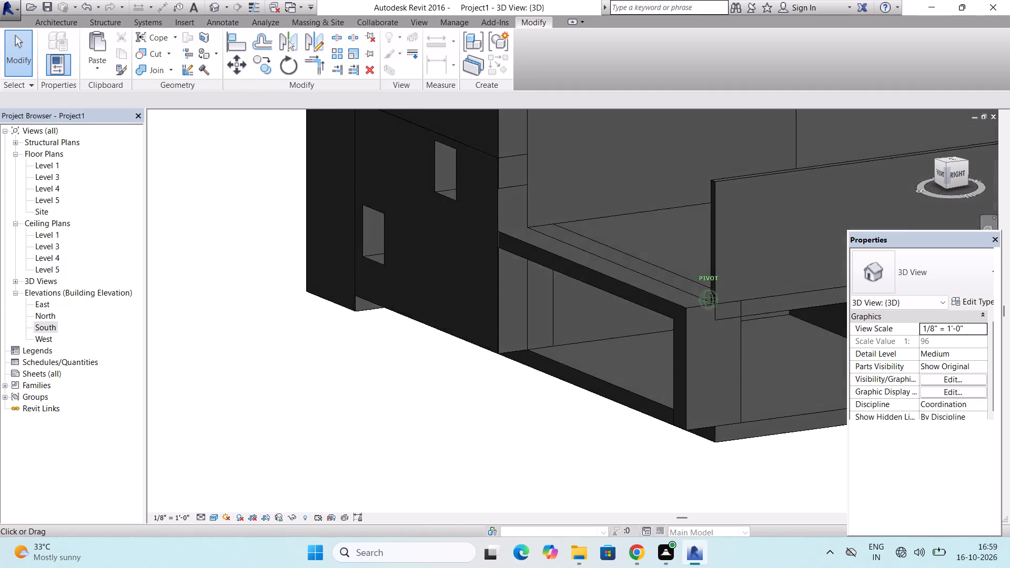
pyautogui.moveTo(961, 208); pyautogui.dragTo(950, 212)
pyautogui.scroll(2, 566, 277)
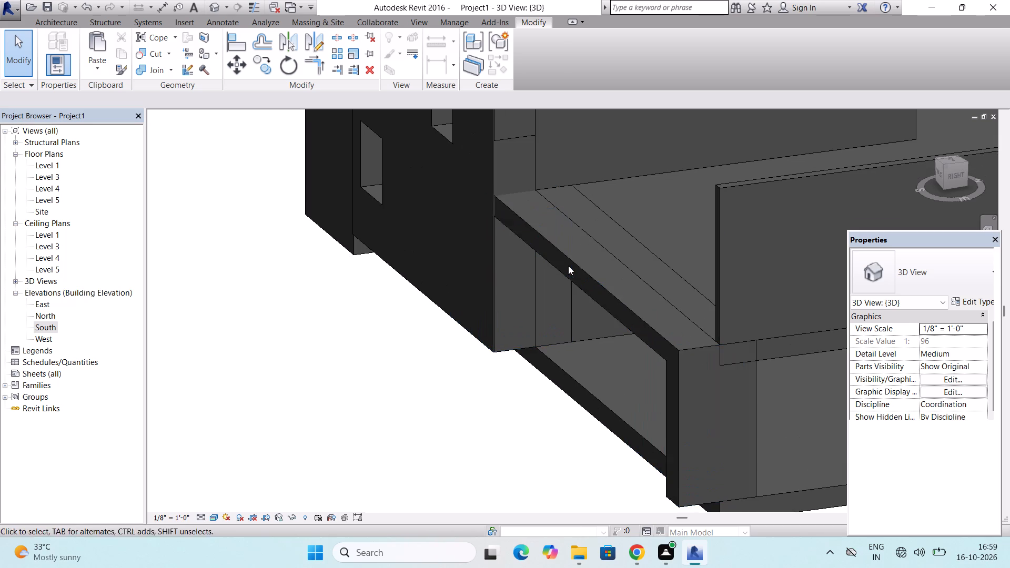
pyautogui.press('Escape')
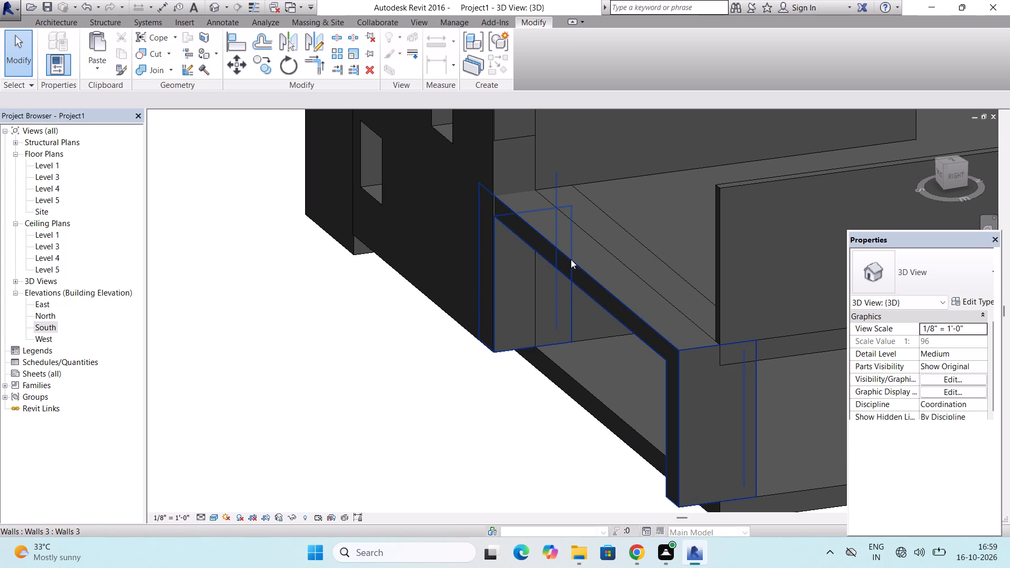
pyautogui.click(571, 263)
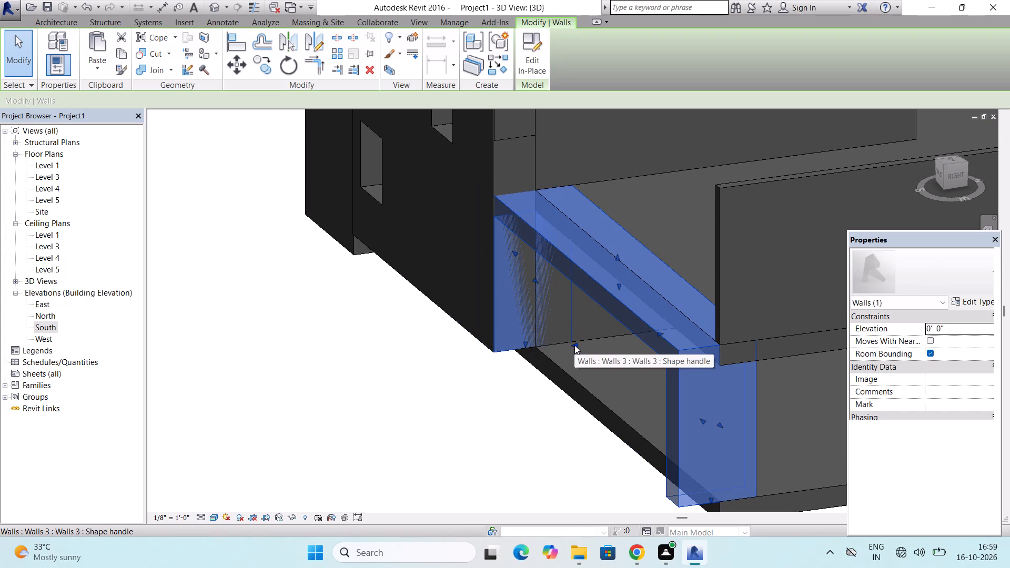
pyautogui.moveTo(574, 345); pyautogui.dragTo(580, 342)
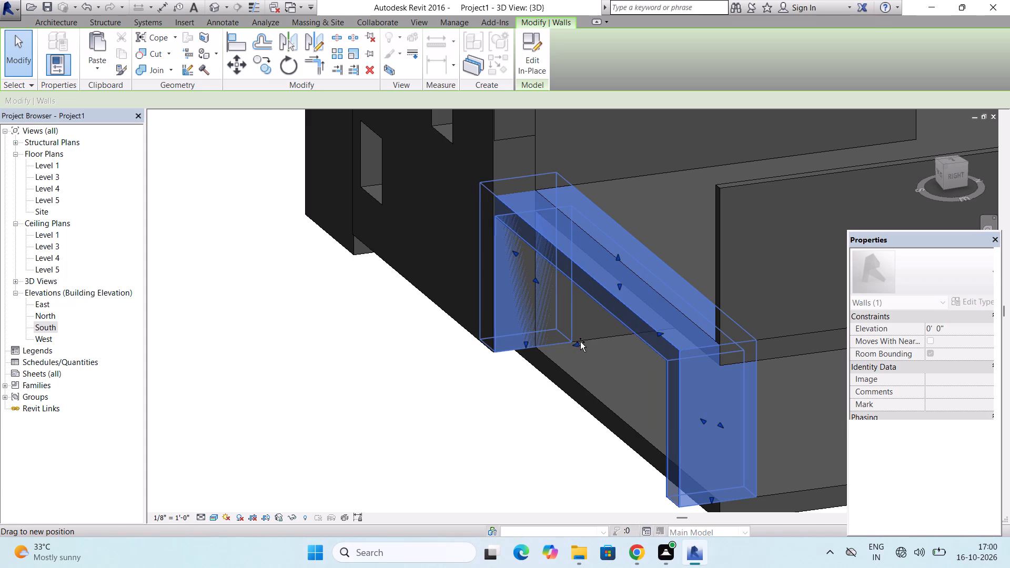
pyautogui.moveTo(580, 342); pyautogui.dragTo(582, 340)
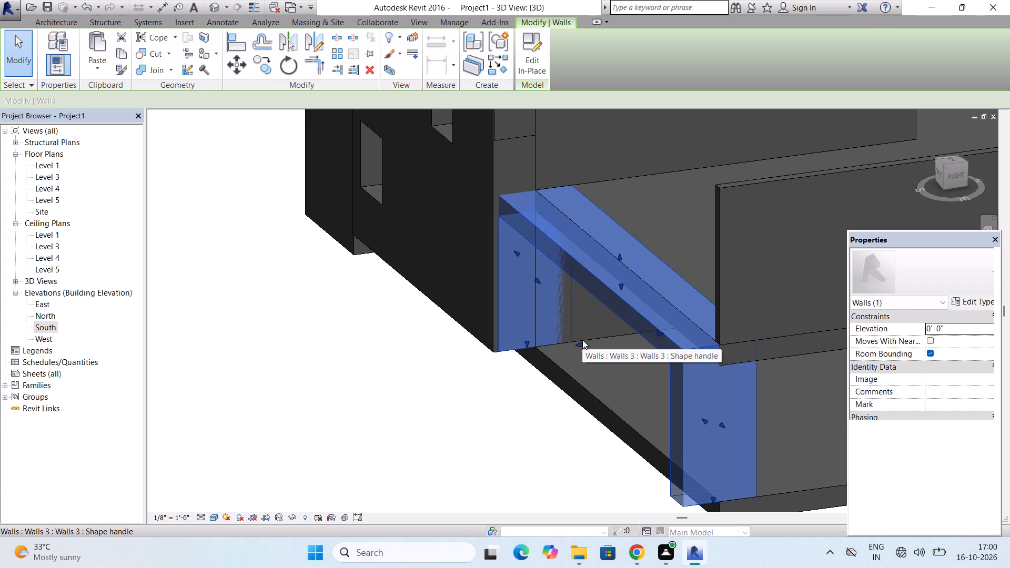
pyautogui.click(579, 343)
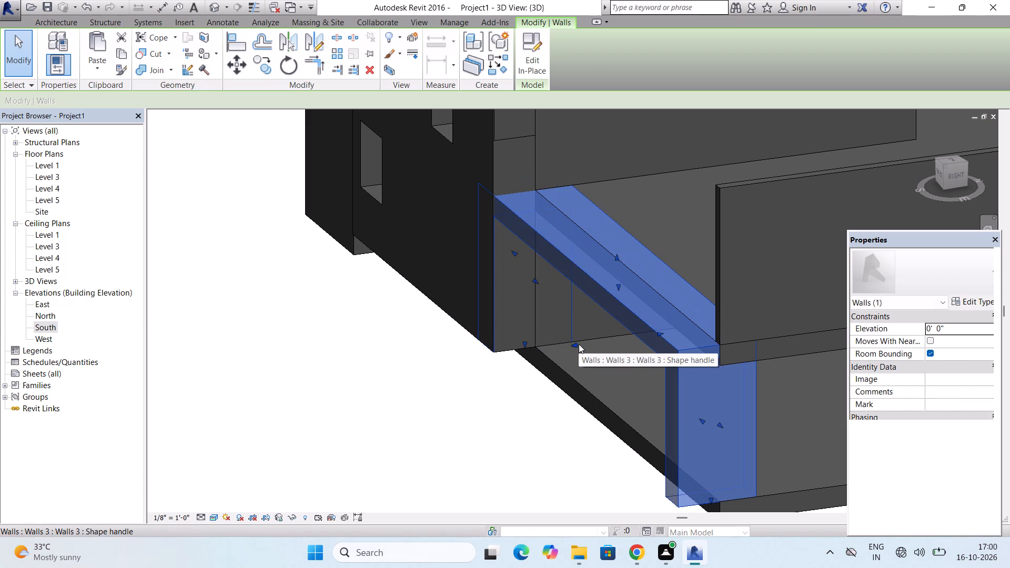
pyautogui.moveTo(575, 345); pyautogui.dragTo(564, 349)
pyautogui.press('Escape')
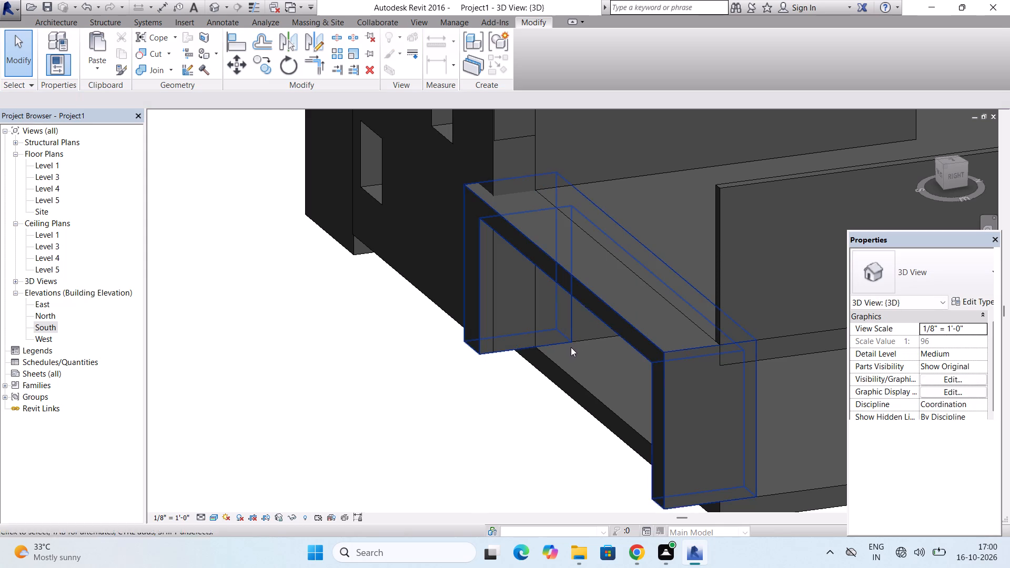
# Edit the Level 1 floor boundary in plan, moving its front line out to the facade's outer face, and finish the sketch.
pyautogui.scroll(-1, 579, 303)
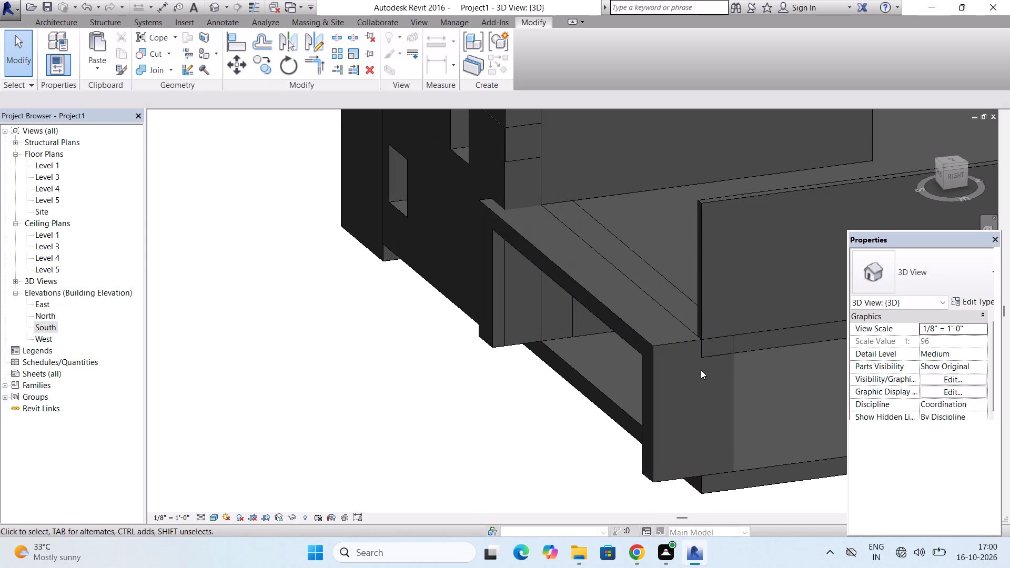
pyautogui.click(698, 485)
pyautogui.doubleClick(698, 485)
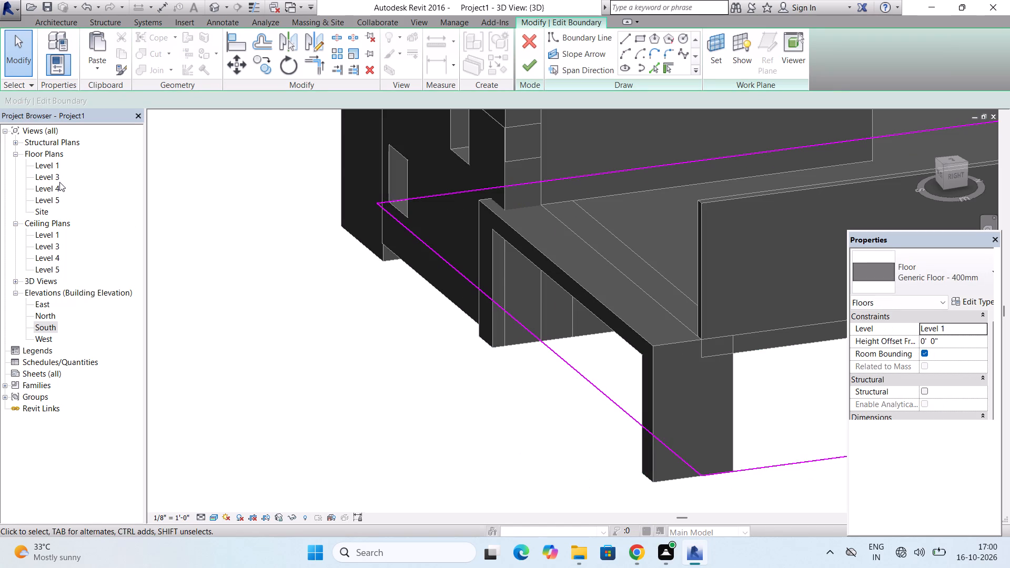
pyautogui.doubleClick(57, 167)
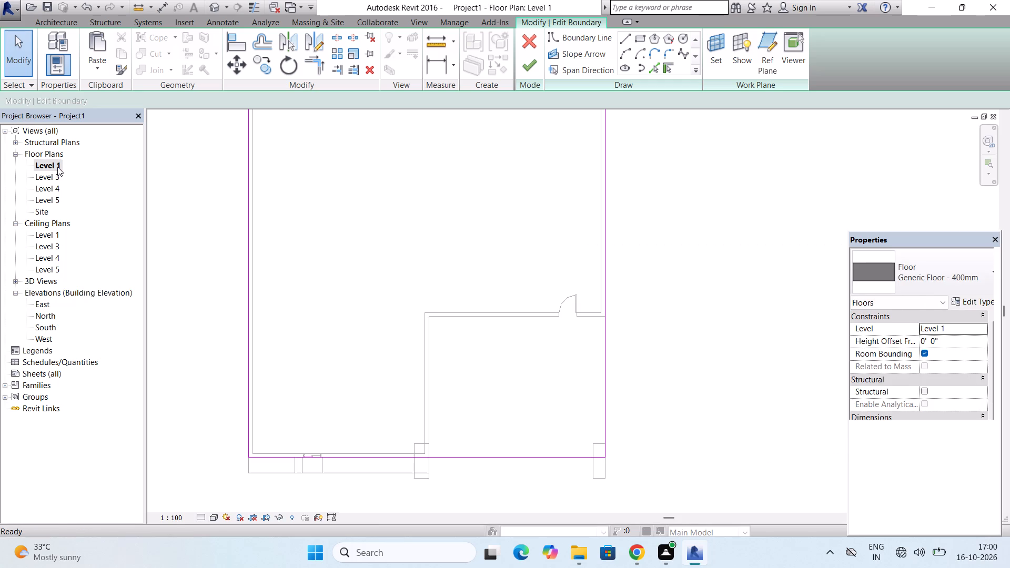
pyautogui.scroll(3, 466, 473)
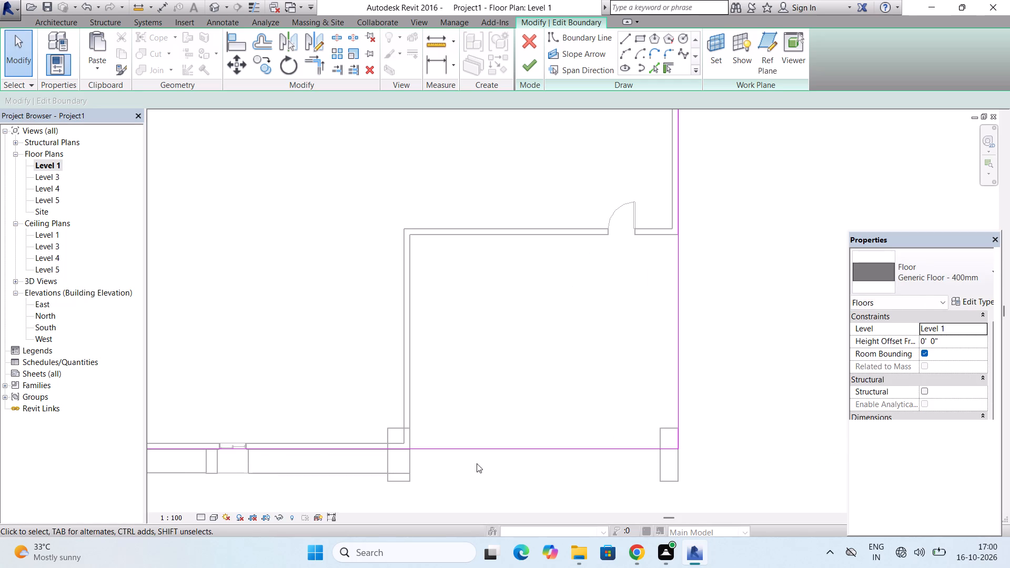
pyautogui.press('Escape')
pyautogui.press('Escape')
pyautogui.press('Escape')
pyautogui.press('Escape')
pyautogui.press('Escape')
pyautogui.press('Escape')
pyautogui.press('Escape')
pyautogui.press('Escape')
pyautogui.press('Escape')
pyautogui.press('Escape')
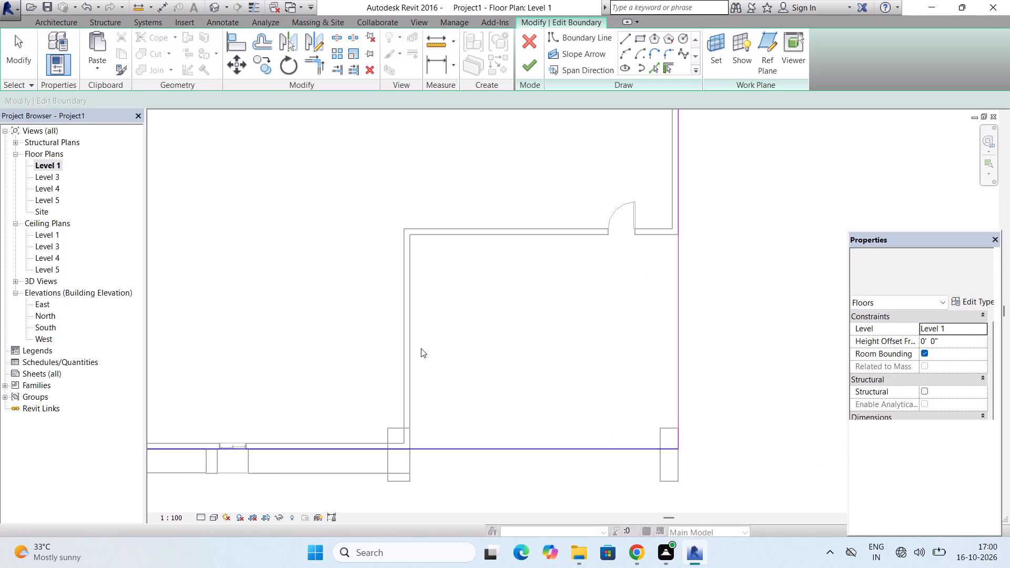
pyautogui.click(478, 449)
pyautogui.press('Escape')
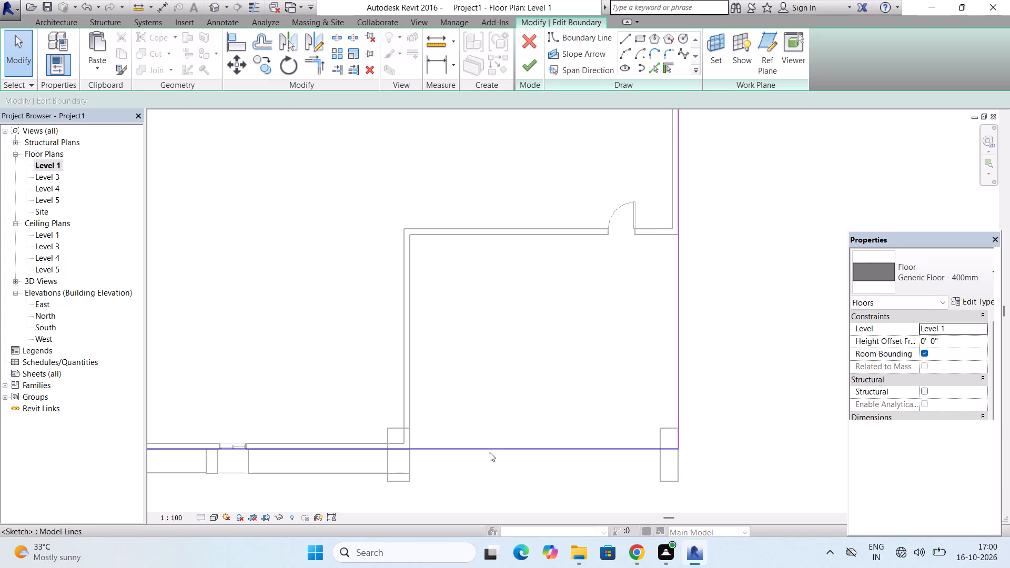
pyautogui.moveTo(490, 448); pyautogui.dragTo(489, 453)
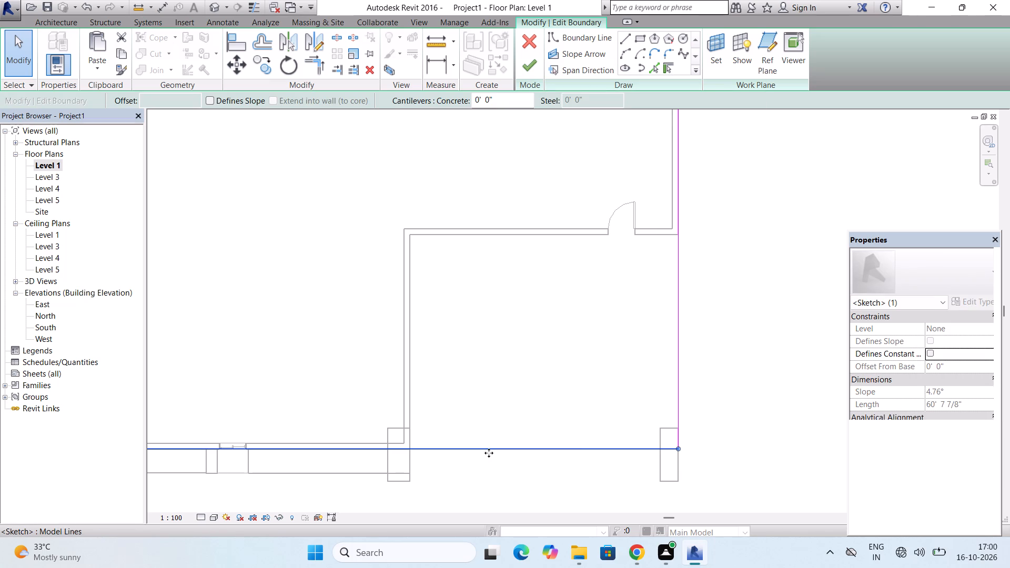
pyautogui.moveTo(489, 453); pyautogui.dragTo(483, 469)
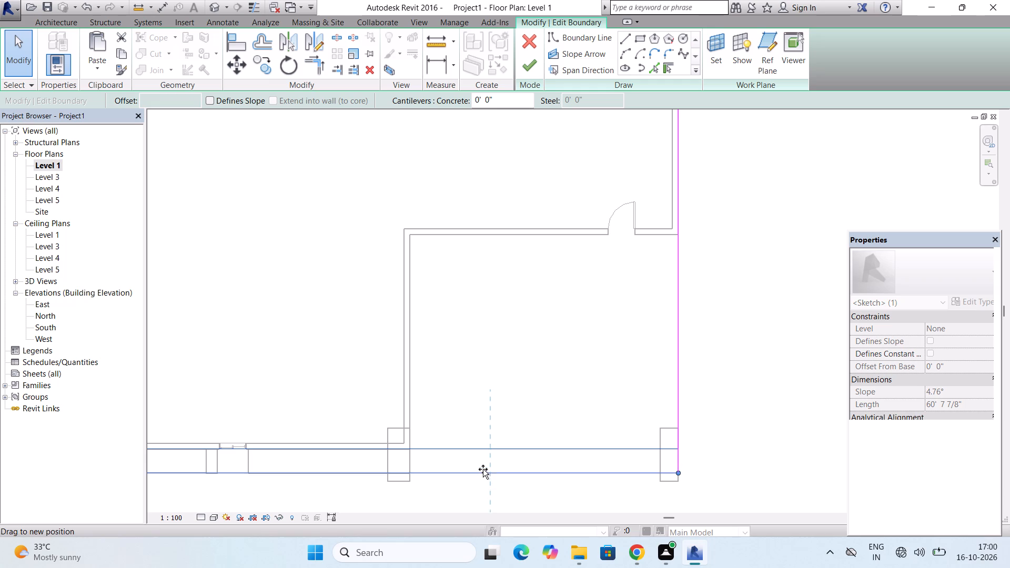
pyautogui.moveTo(483, 469); pyautogui.dragTo(483, 472)
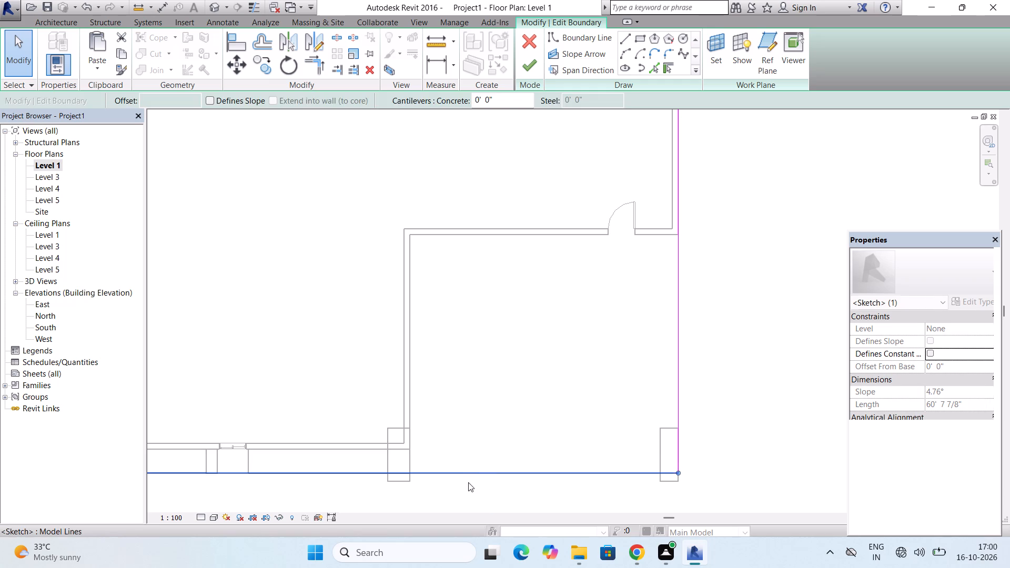
pyautogui.press('Escape')
pyautogui.press('Escape')
pyautogui.press('Escape')
pyautogui.press('Escape')
pyautogui.press('Escape')
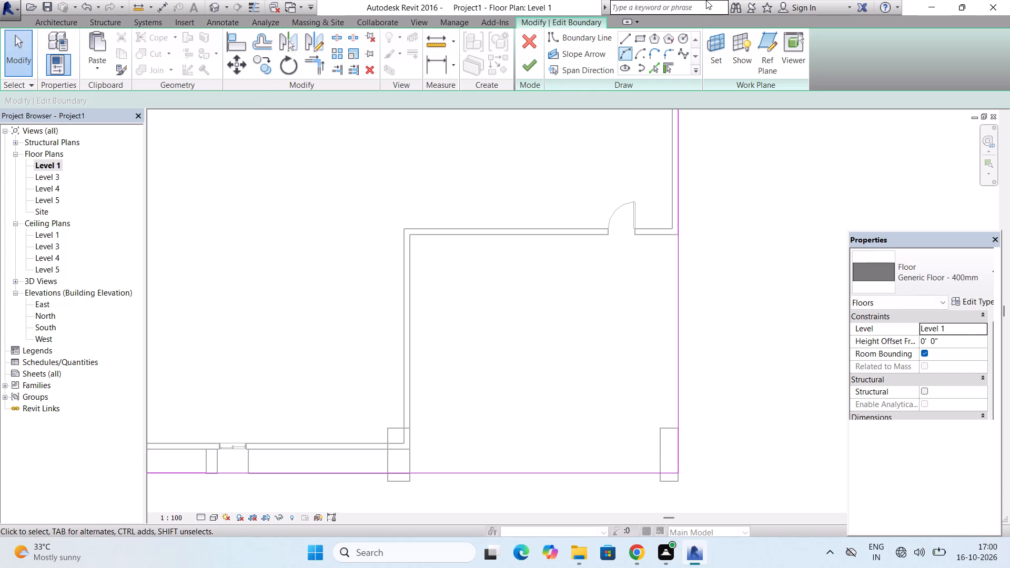
pyautogui.click(525, 63)
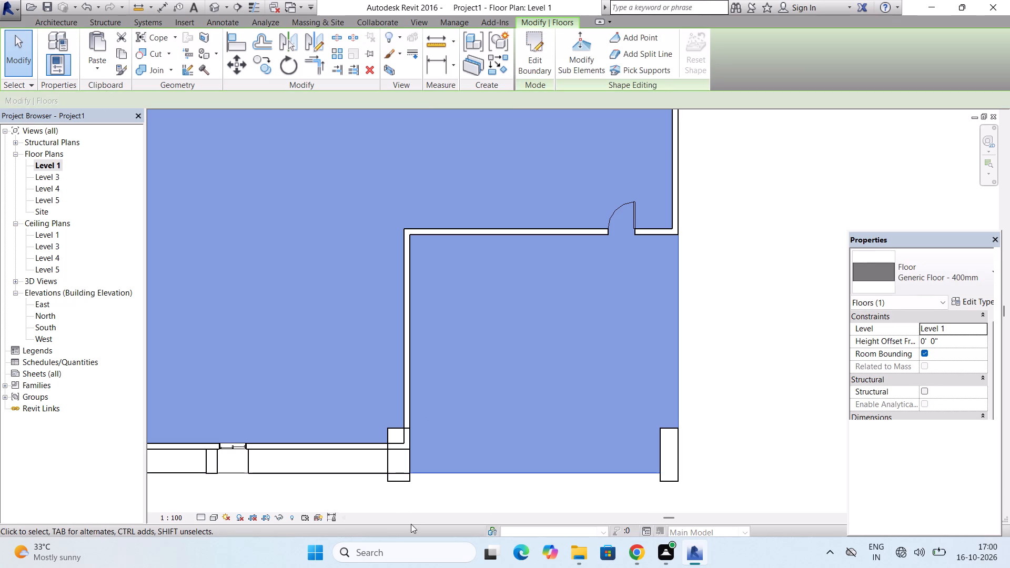
# Pull the terrace frame's front face back to align with the front edge of the Level 1 floor.
pyautogui.scroll(5, 381, 486)
pyautogui.click(406, 474)
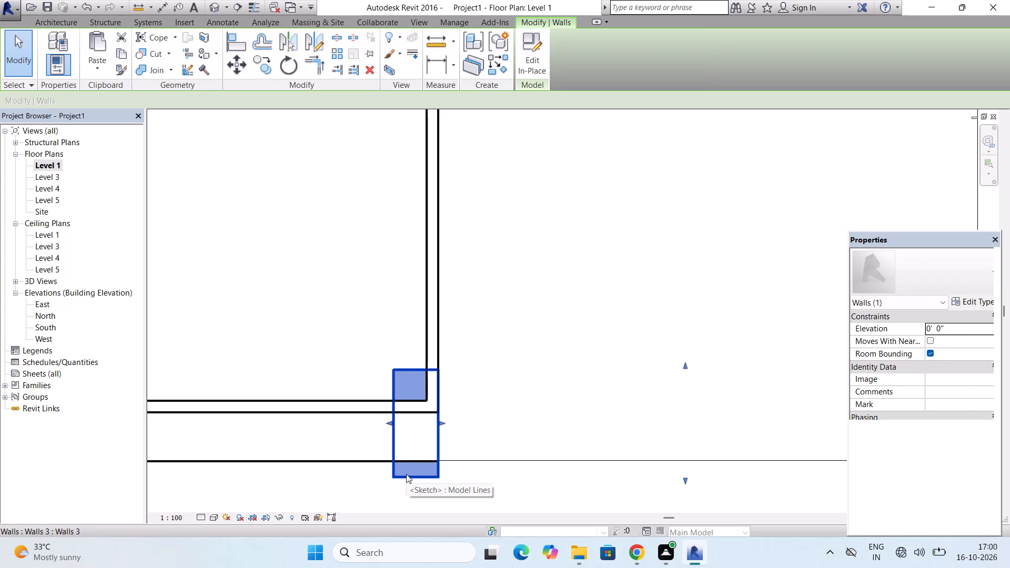
pyautogui.scroll(-1, 406, 474)
pyautogui.scroll(-2, 602, 476)
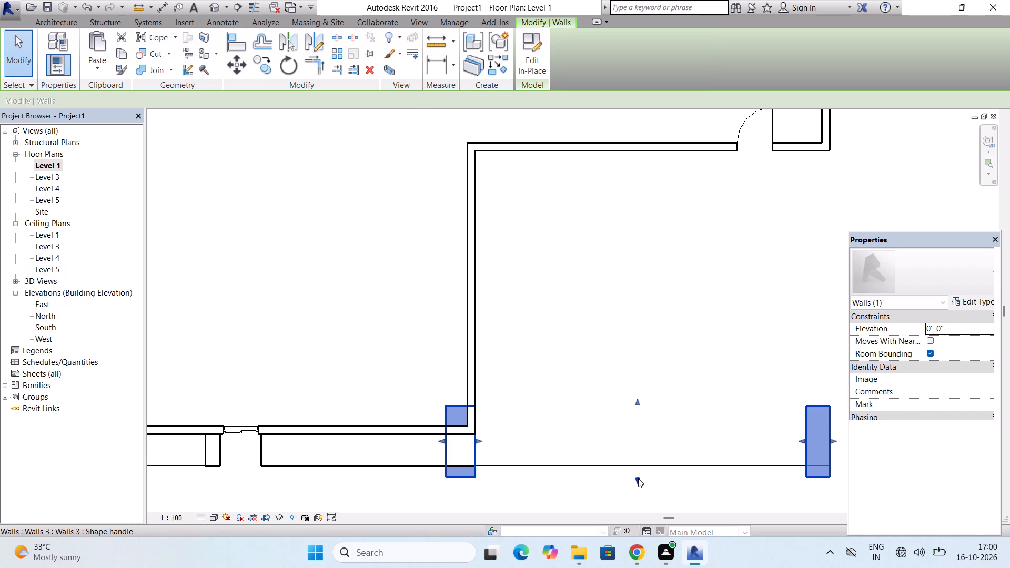
pyautogui.moveTo(638, 478); pyautogui.dragTo(635, 466)
pyautogui.press('Escape')
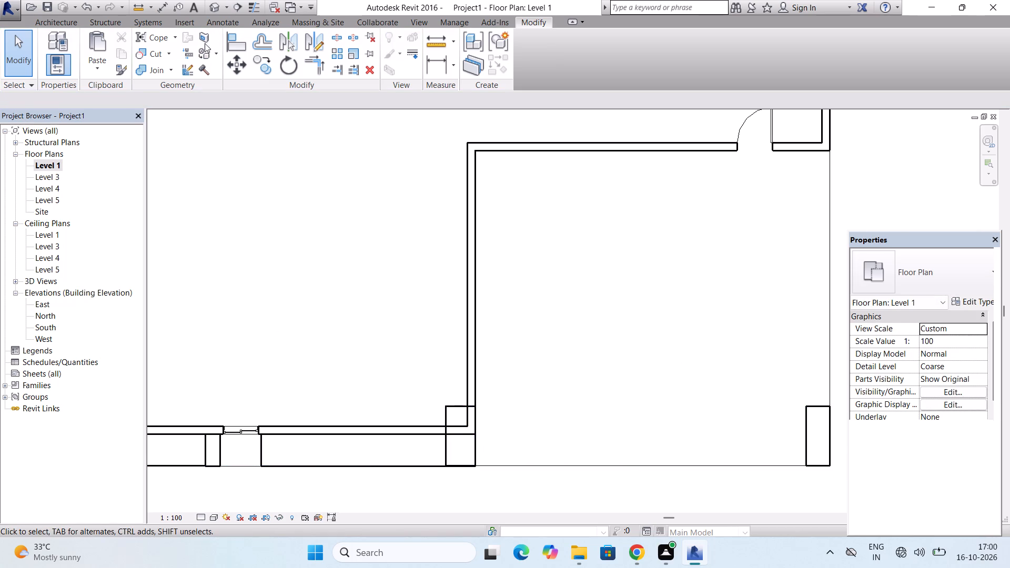
# In the 3D view, push the front face of the window infill panel back behind the stepped facade and the frame.
pyautogui.click(213, 5)
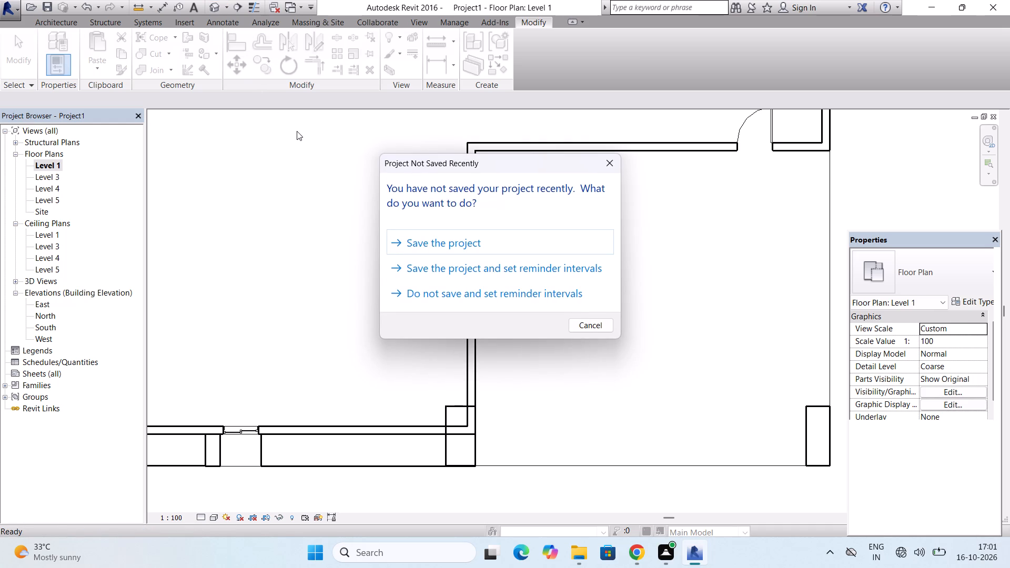
pyautogui.press('Escape')
pyautogui.scroll(-7, 520, 342)
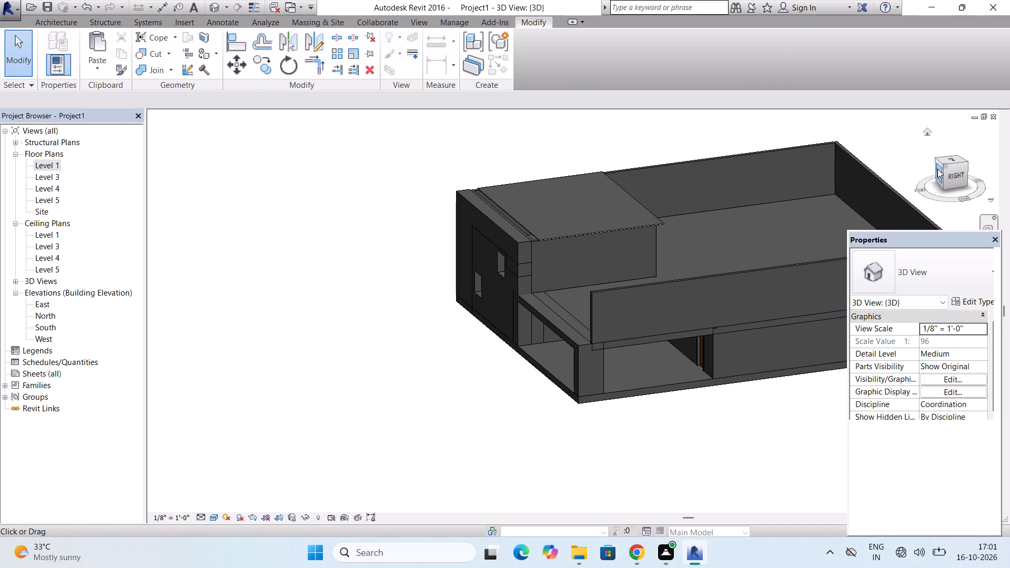
pyautogui.moveTo(944, 167); pyautogui.dragTo(218, 165)
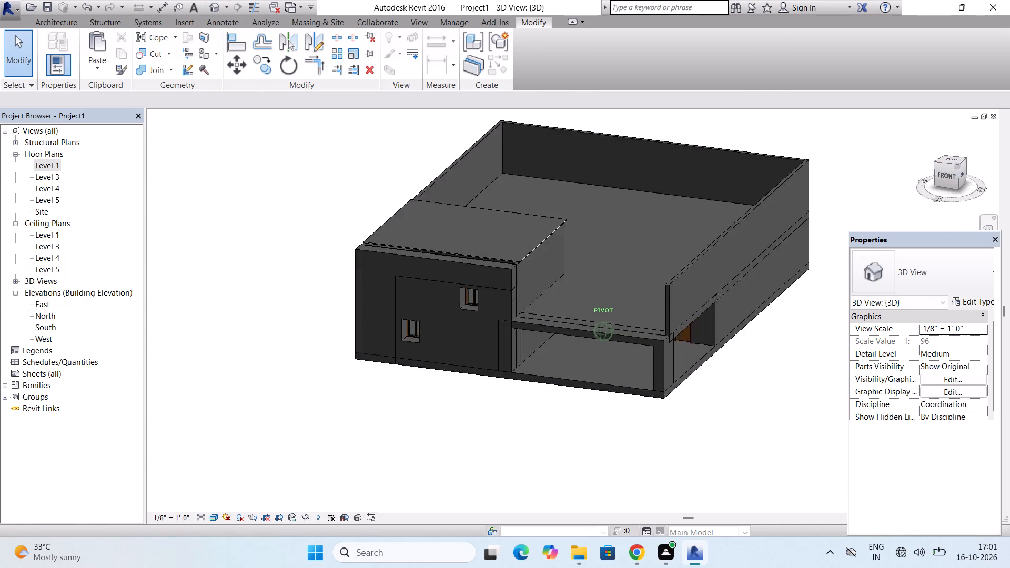
pyautogui.moveTo(218, 165); pyautogui.dragTo(263, 163)
pyautogui.scroll(3, 499, 310)
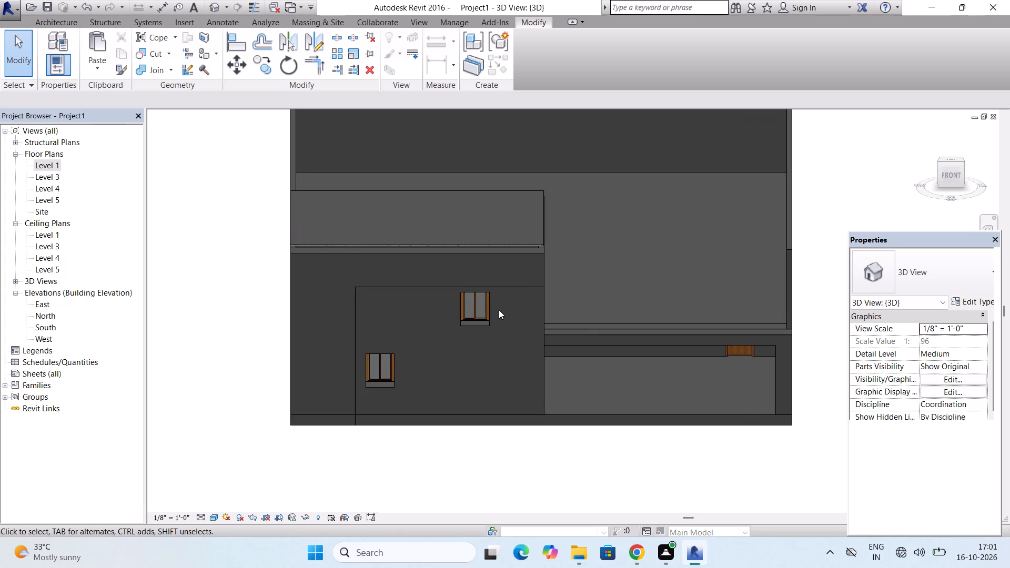
pyautogui.scroll(3, 496, 310)
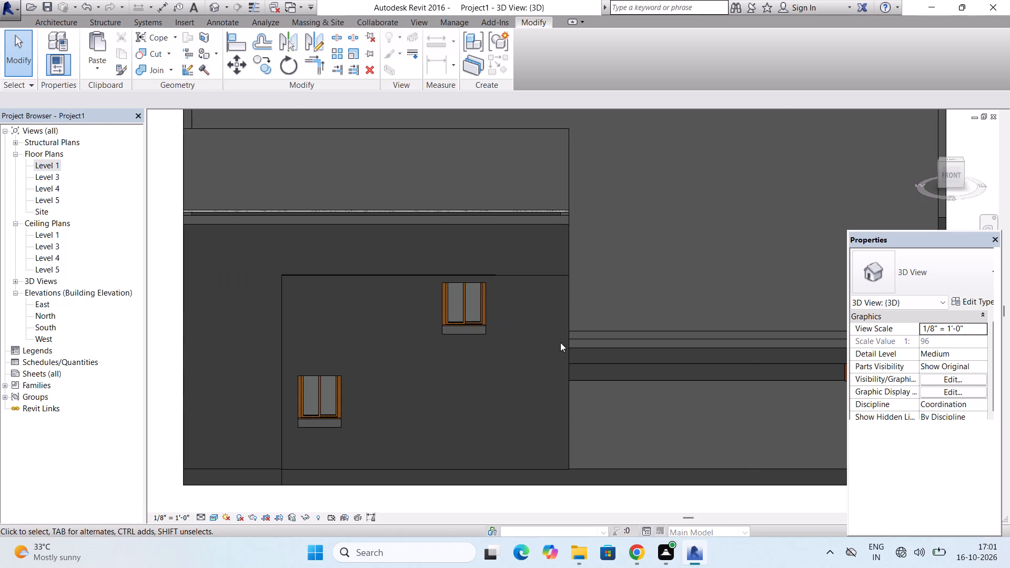
pyautogui.click(565, 322)
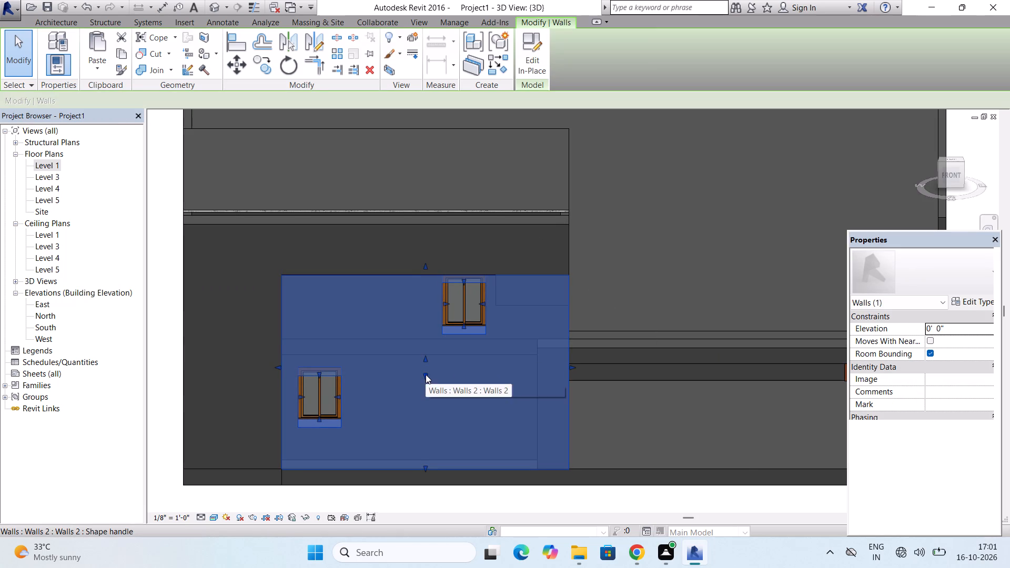
pyautogui.moveTo(426, 374); pyautogui.dragTo(426, 367)
pyautogui.press('Escape')
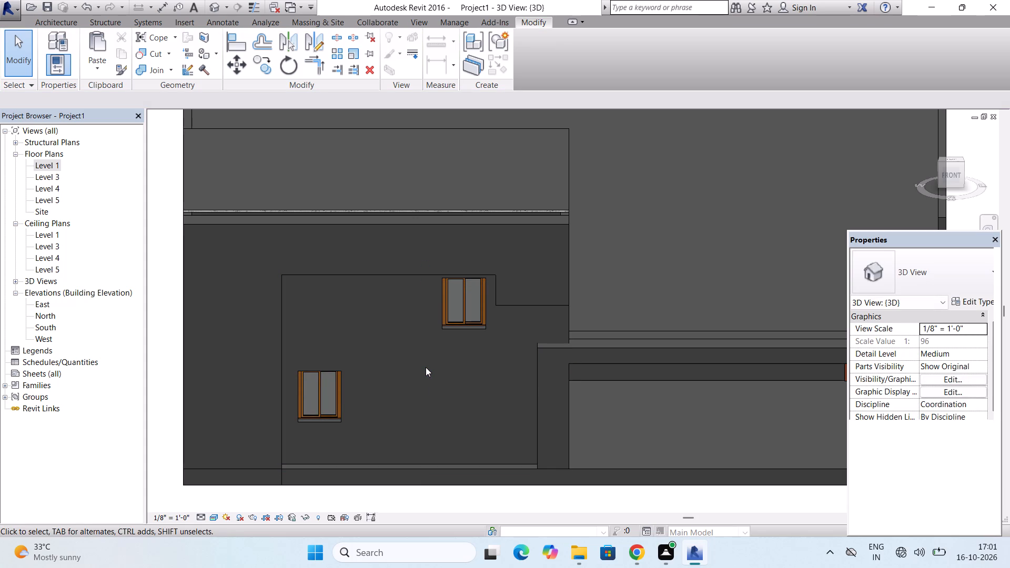
# Examine the facade, window infill panel and terrace frame in the 3D view, ending on a straight front view.
pyautogui.scroll(-2, 426, 367)
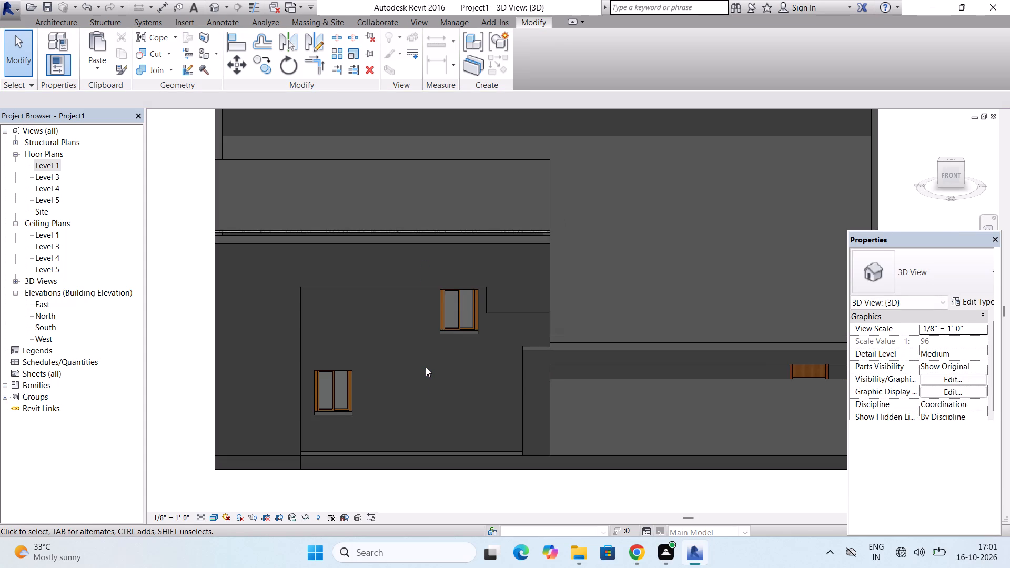
pyautogui.scroll(1, 460, 266)
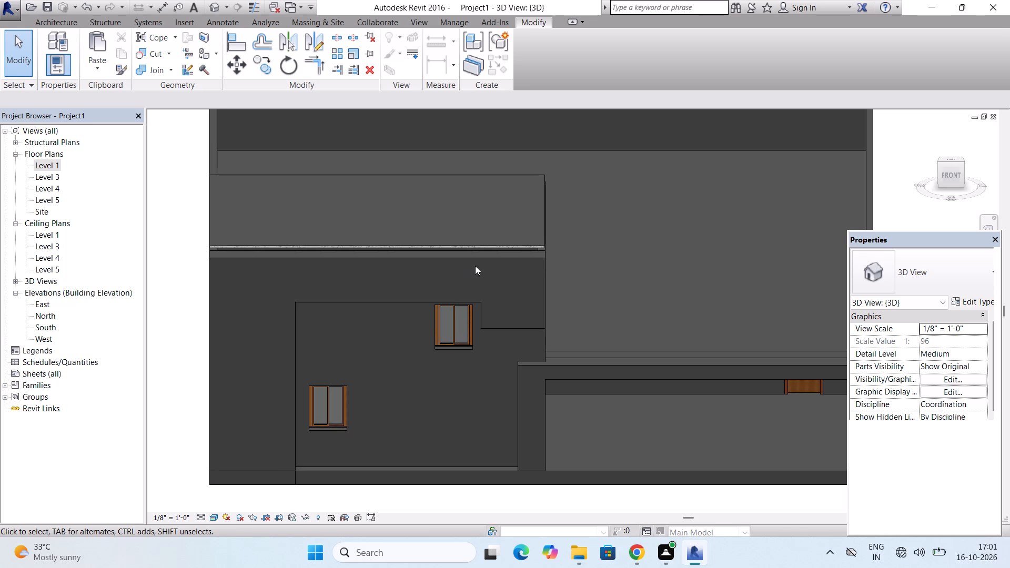
pyautogui.scroll(-1, 475, 266)
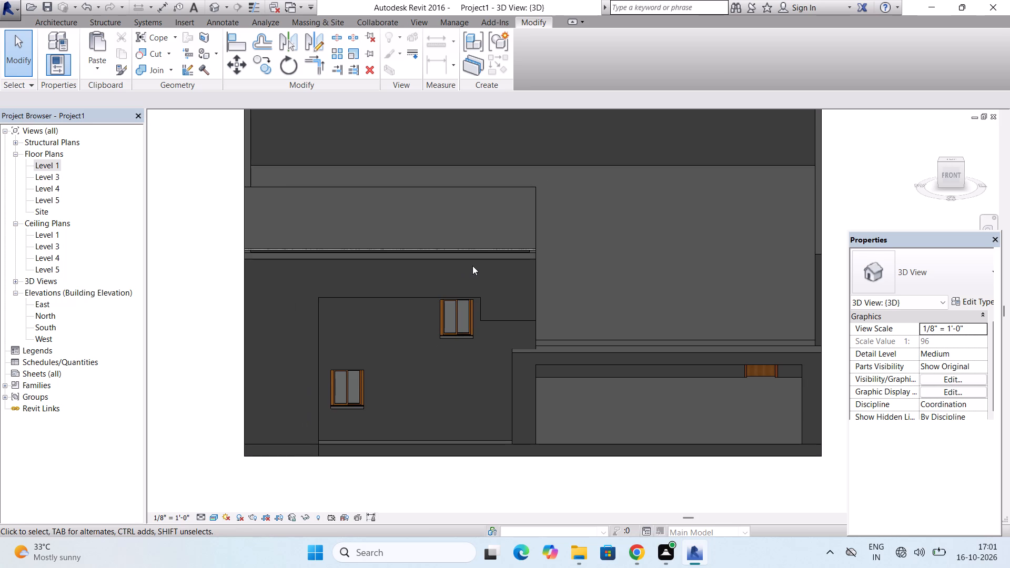
pyautogui.scroll(-6, 474, 303)
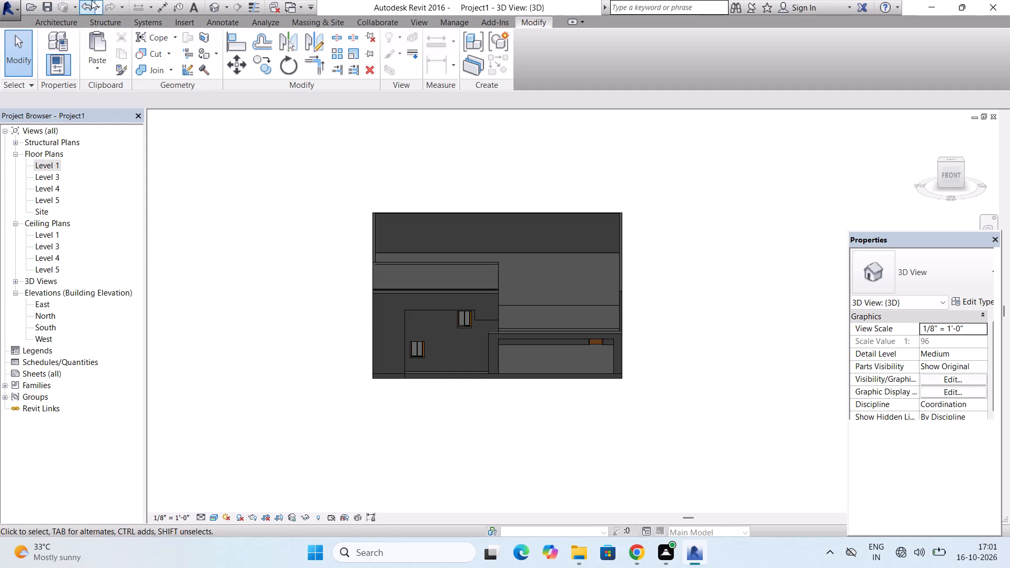
pyautogui.click(213, 4)
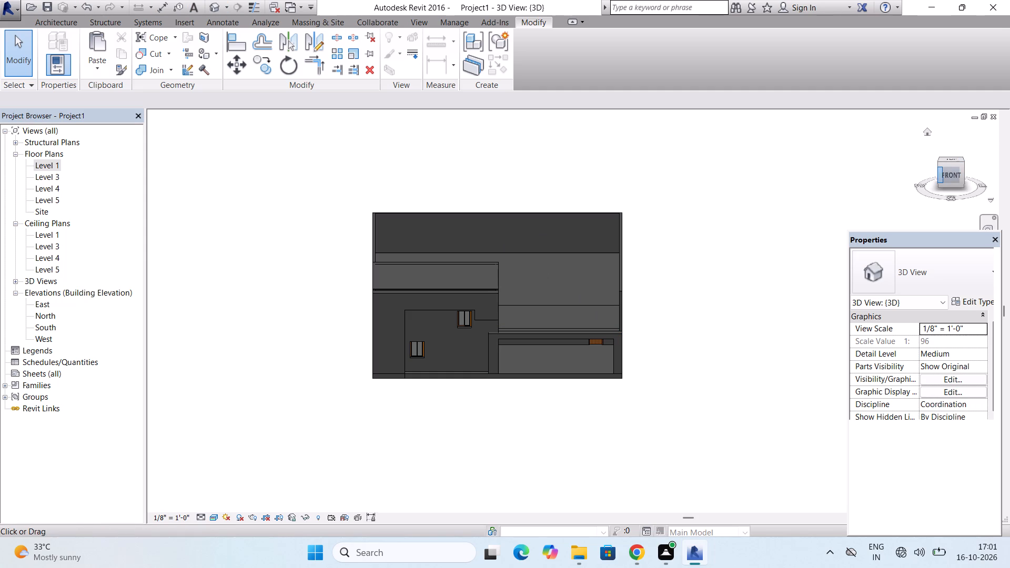
pyautogui.moveTo(942, 165); pyautogui.dragTo(892, 157)
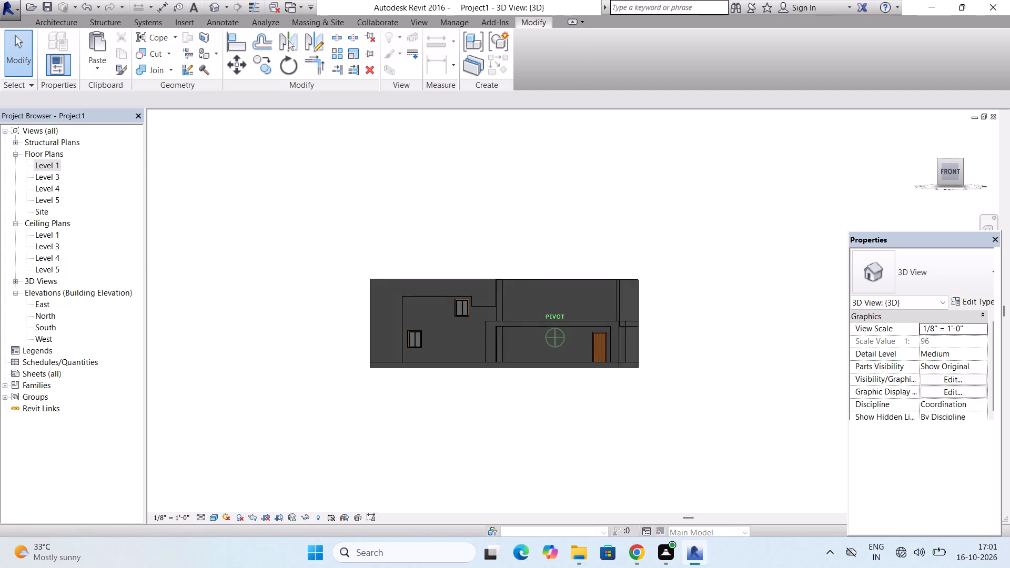
pyautogui.moveTo(892, 157); pyautogui.dragTo(885, 164)
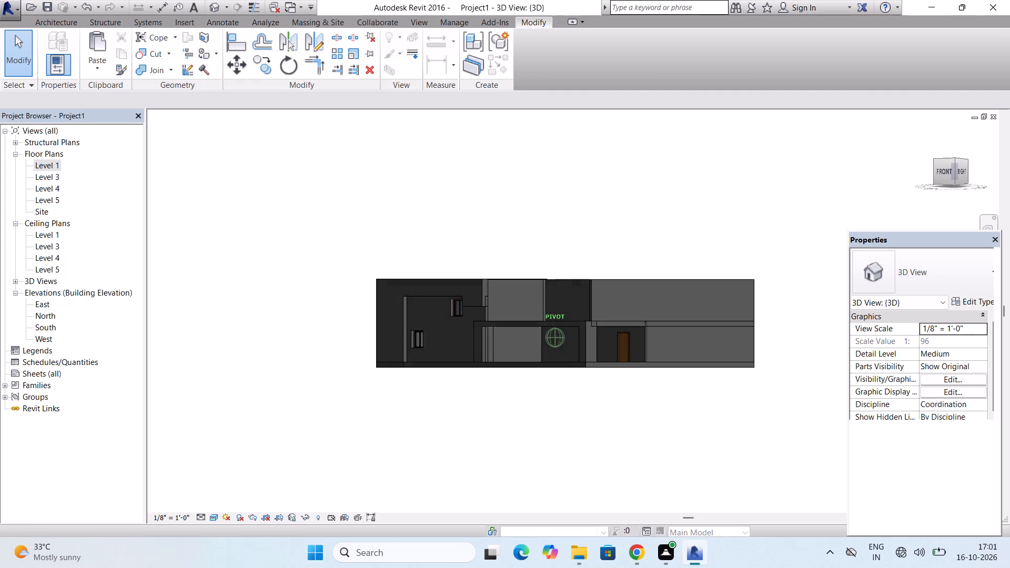
pyautogui.moveTo(885, 164); pyautogui.dragTo(948, 164)
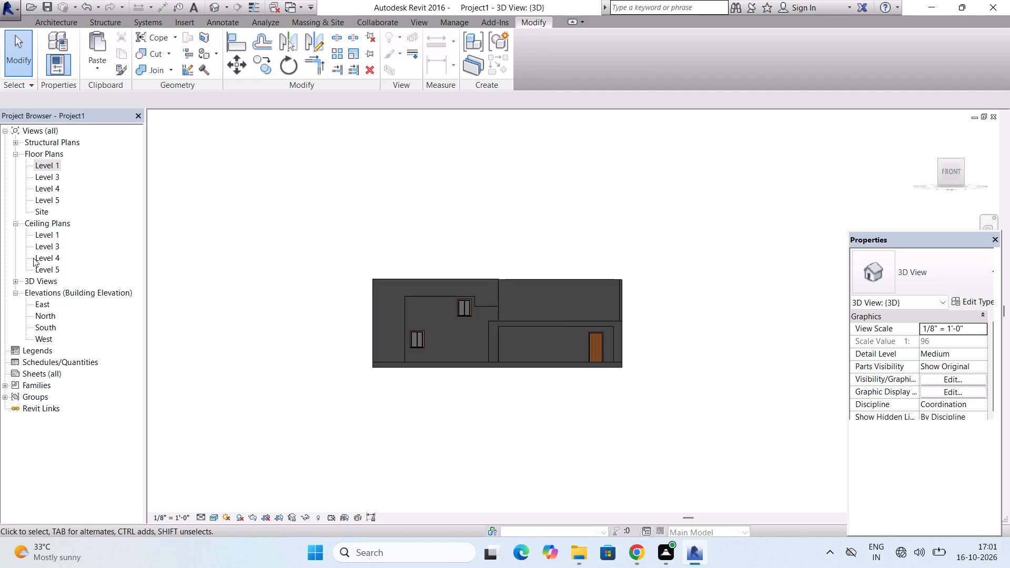
pyautogui.scroll(4, 546, 285)
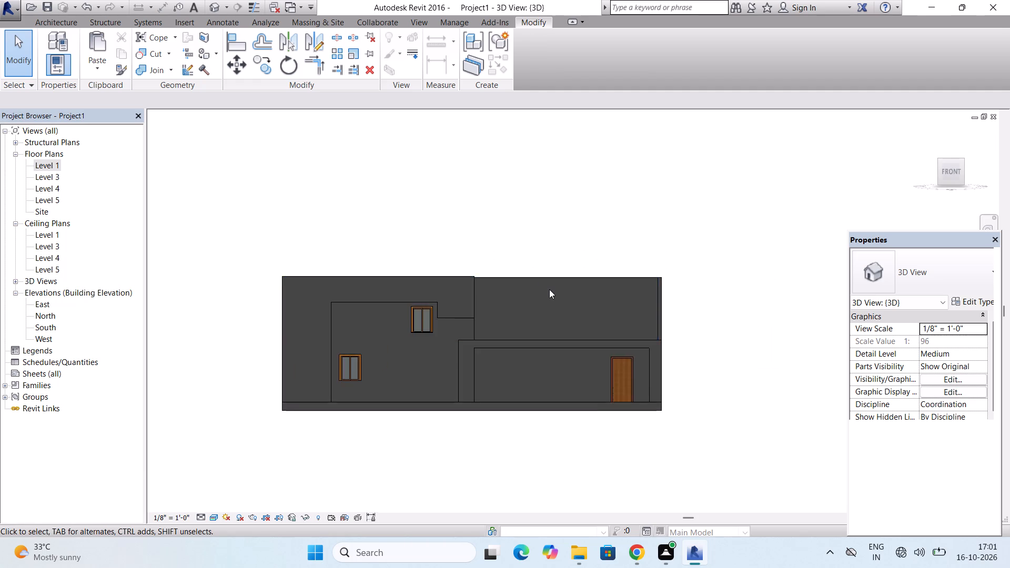
pyautogui.scroll(5, 549, 289)
pyautogui.scroll(-7, 549, 290)
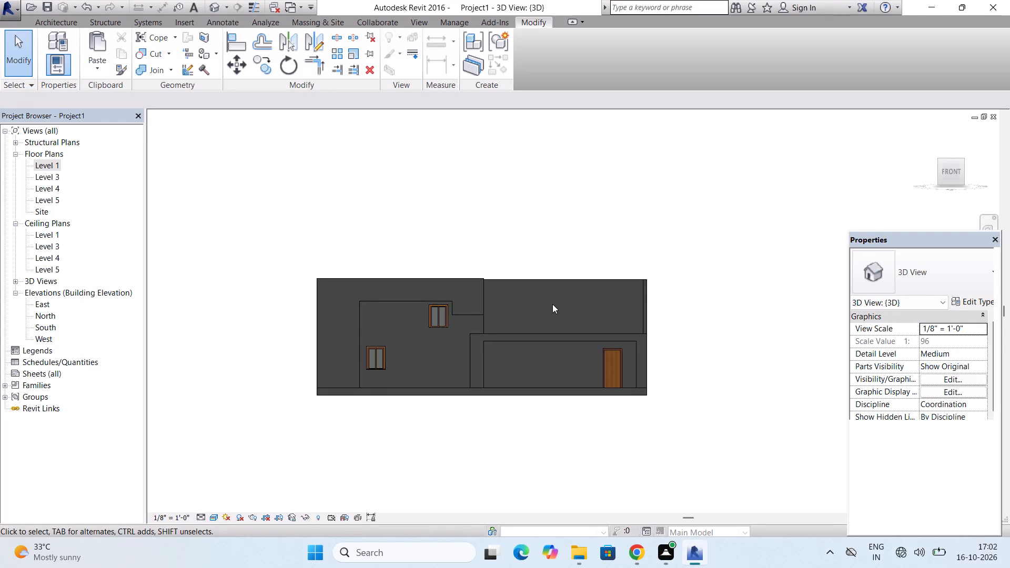
# Stretch the top face of the terrace frame upward to make its horizontal beam above the door deeper.
pyautogui.scroll(3, 560, 327)
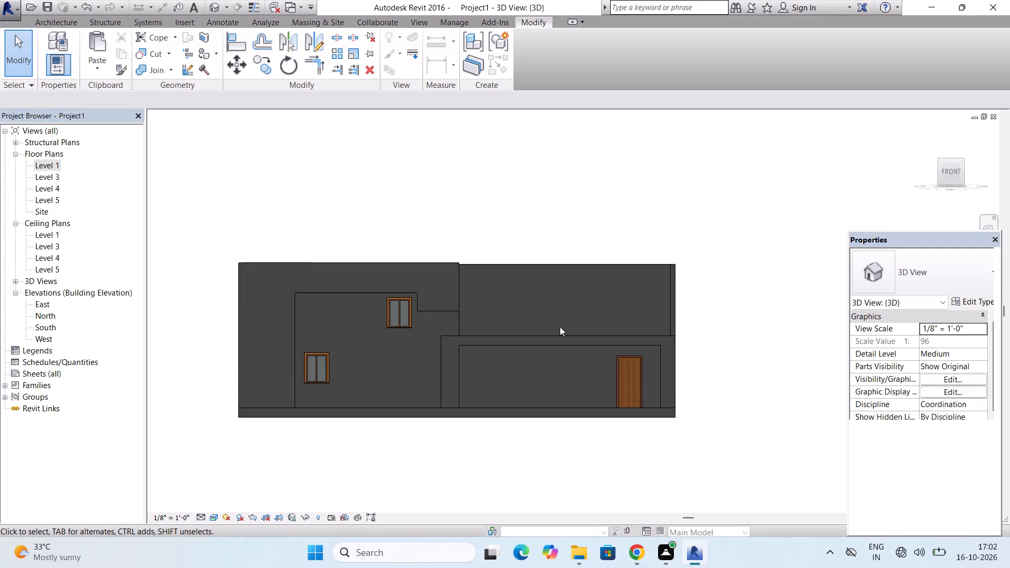
pyautogui.scroll(2, 560, 335)
pyautogui.click(560, 335)
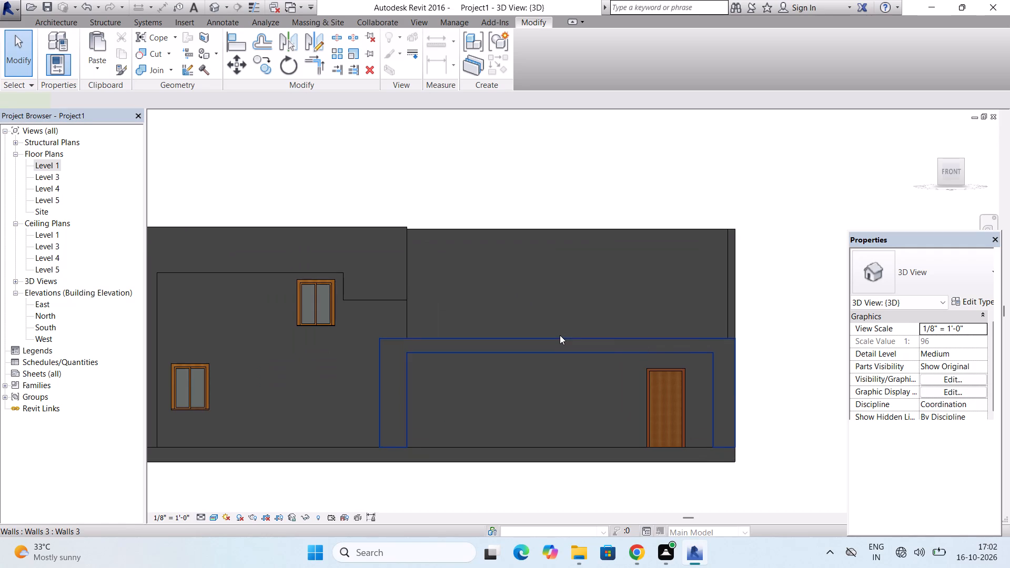
pyautogui.moveTo(558, 332); pyautogui.dragTo(555, 328)
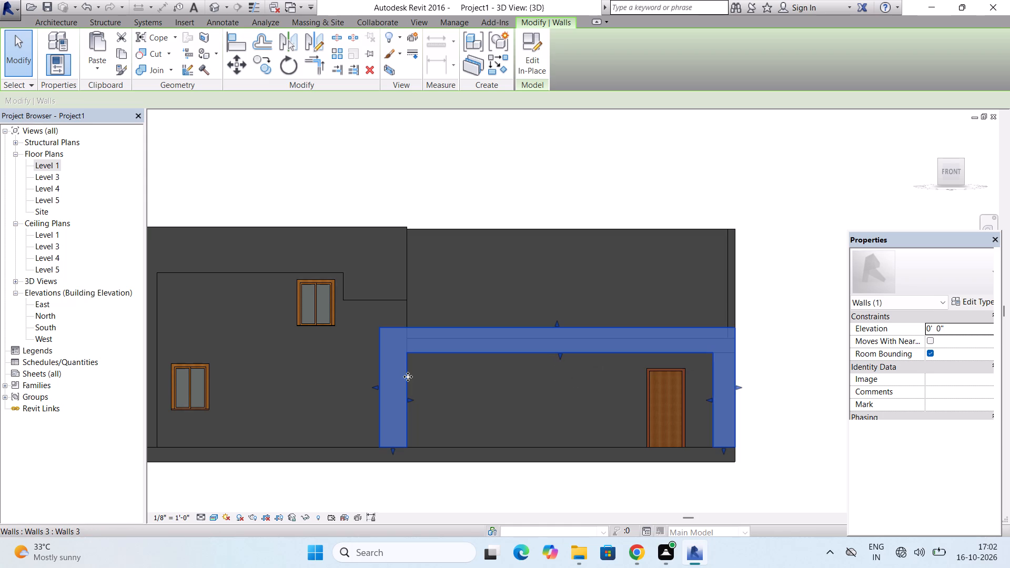
pyautogui.press('Escape')
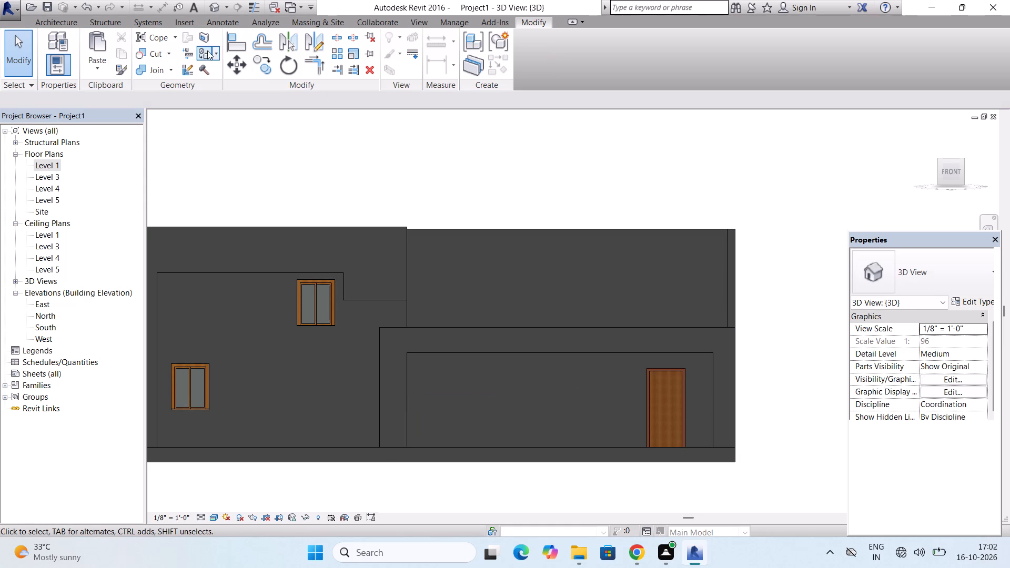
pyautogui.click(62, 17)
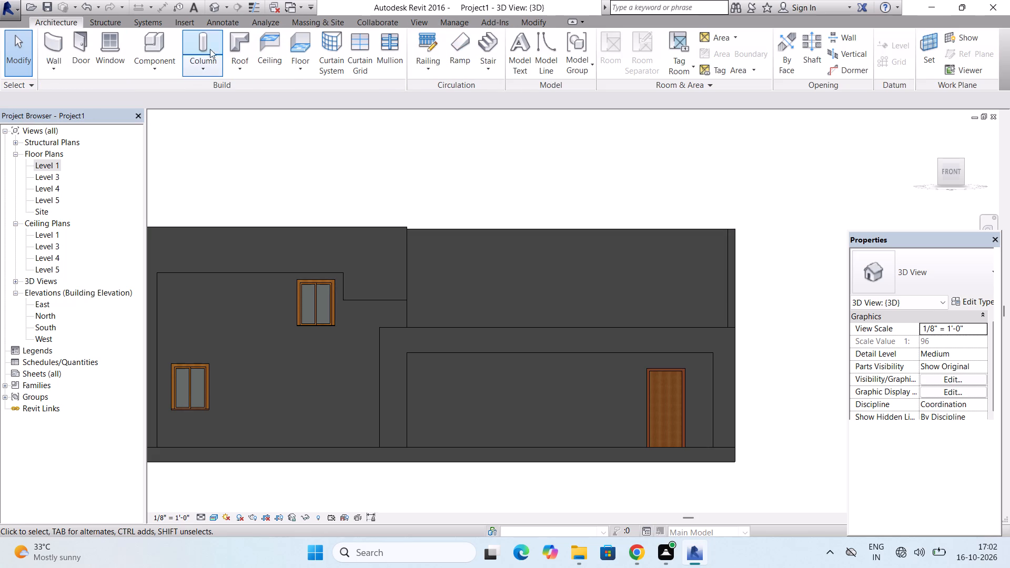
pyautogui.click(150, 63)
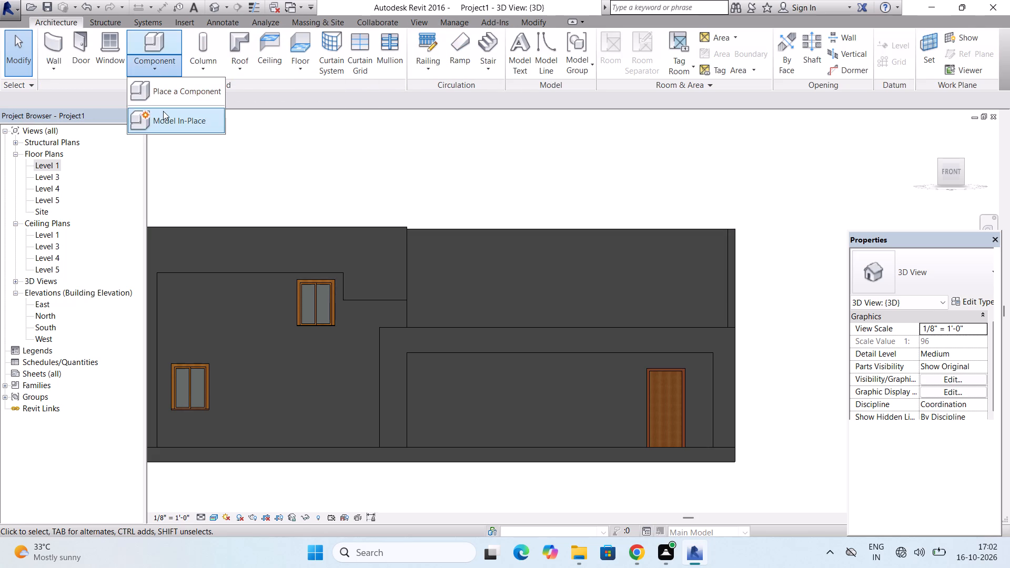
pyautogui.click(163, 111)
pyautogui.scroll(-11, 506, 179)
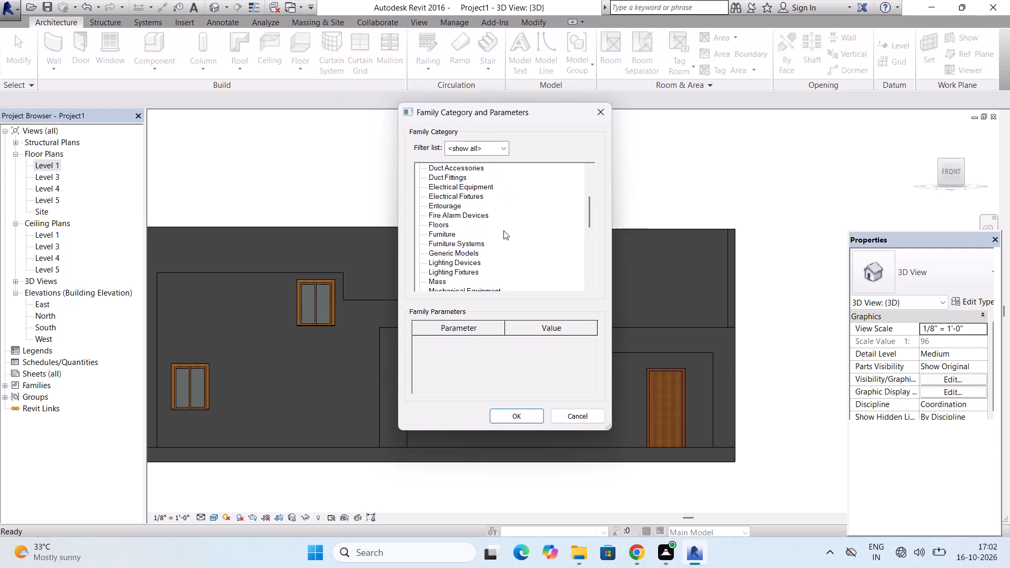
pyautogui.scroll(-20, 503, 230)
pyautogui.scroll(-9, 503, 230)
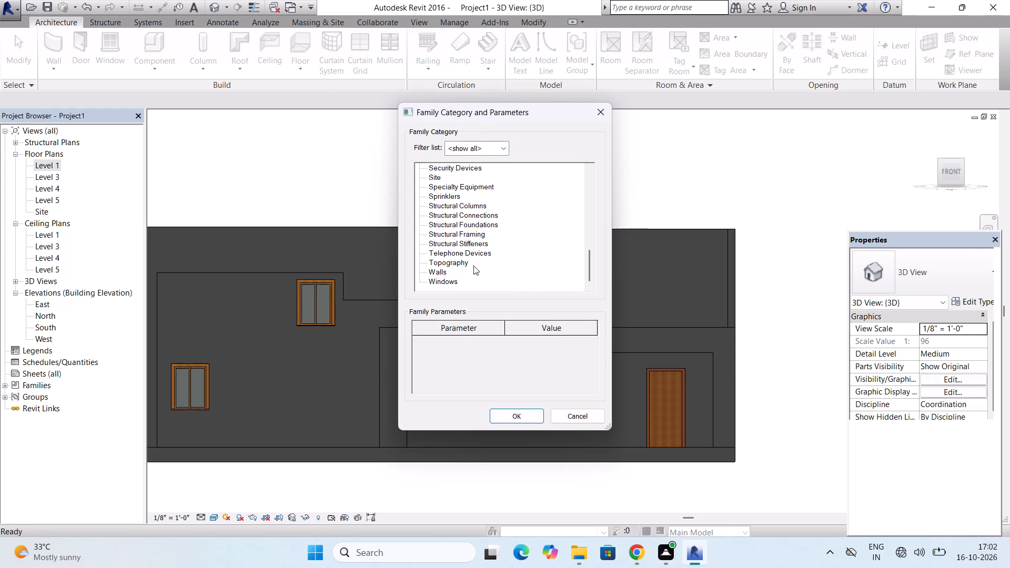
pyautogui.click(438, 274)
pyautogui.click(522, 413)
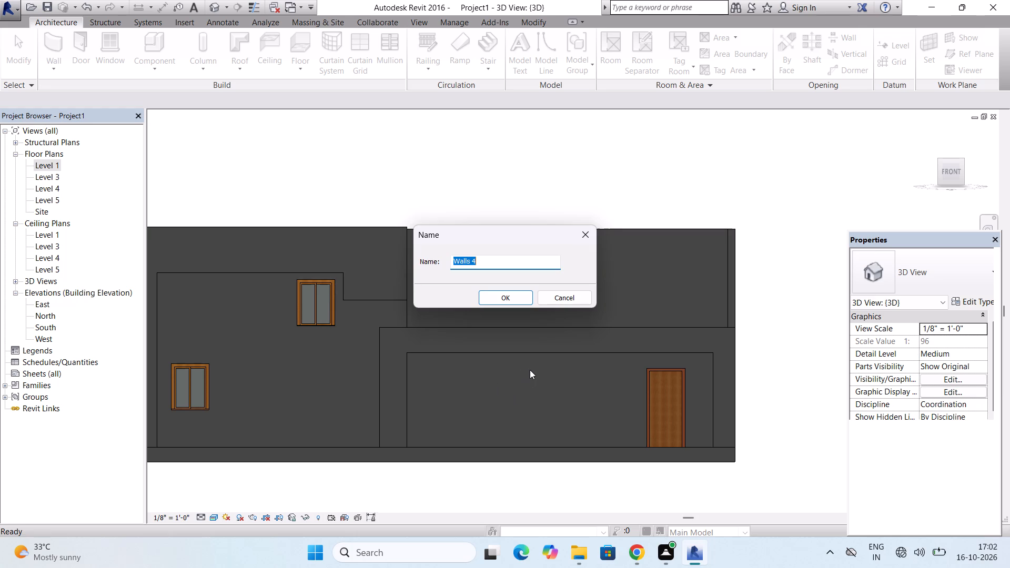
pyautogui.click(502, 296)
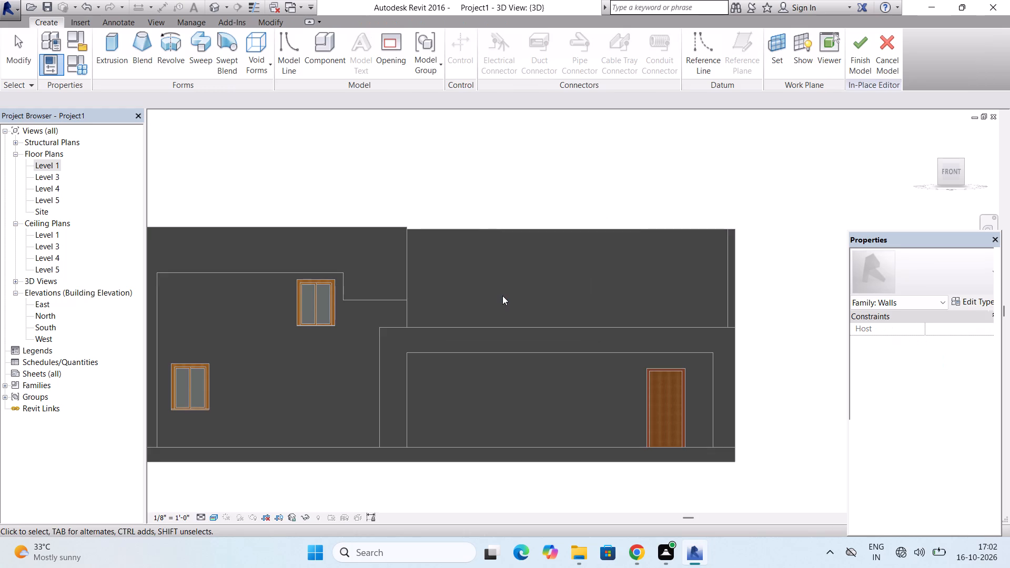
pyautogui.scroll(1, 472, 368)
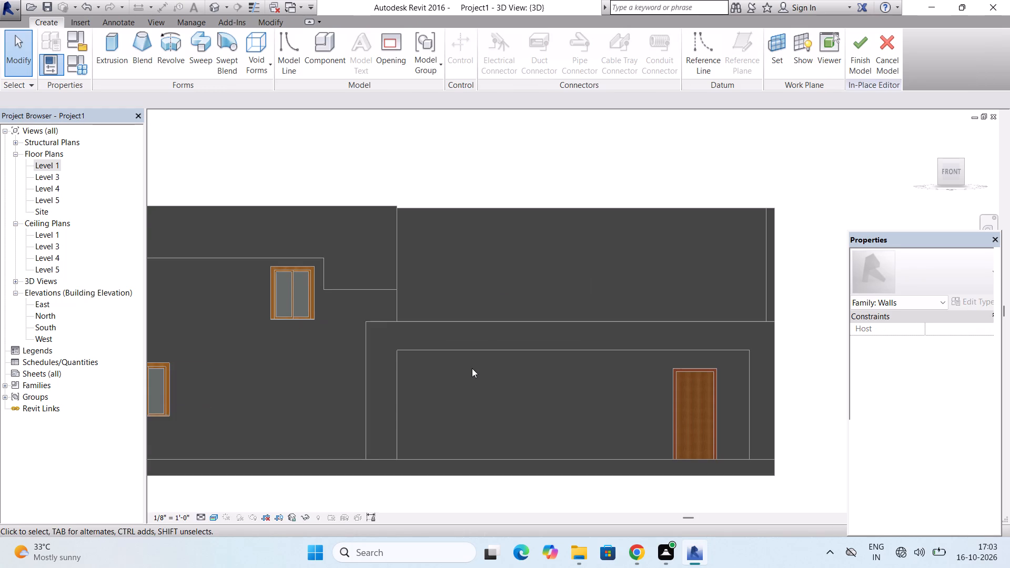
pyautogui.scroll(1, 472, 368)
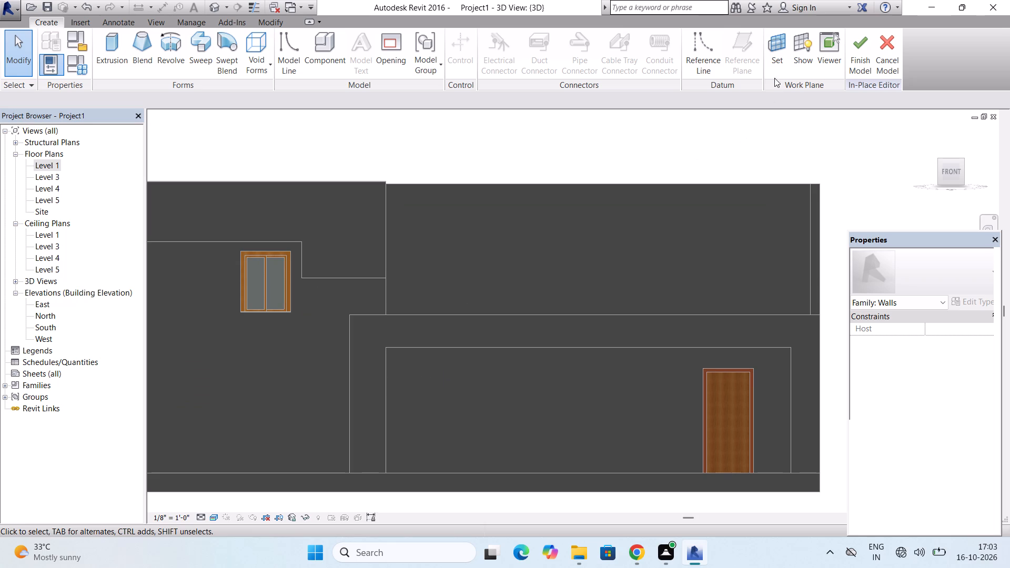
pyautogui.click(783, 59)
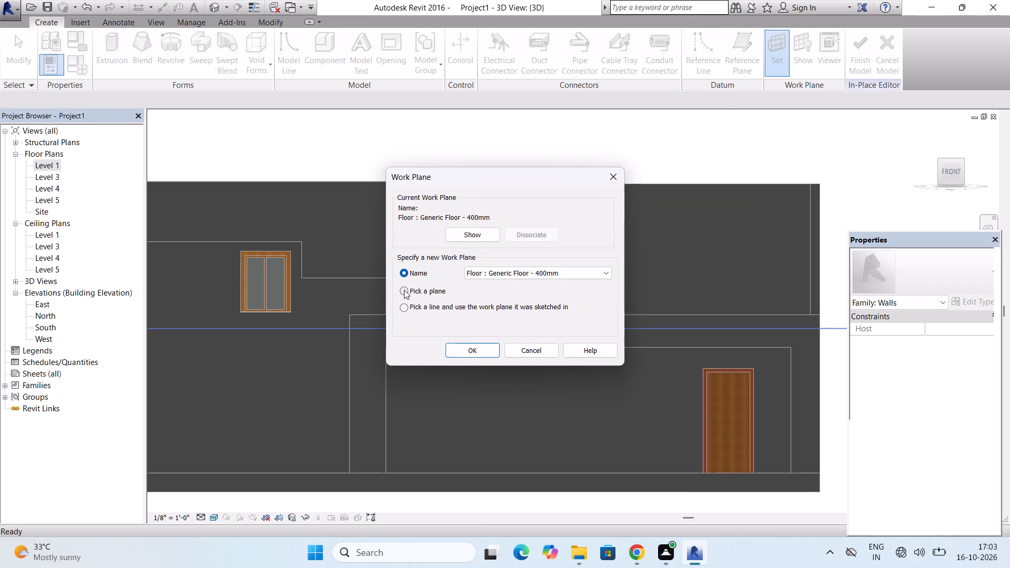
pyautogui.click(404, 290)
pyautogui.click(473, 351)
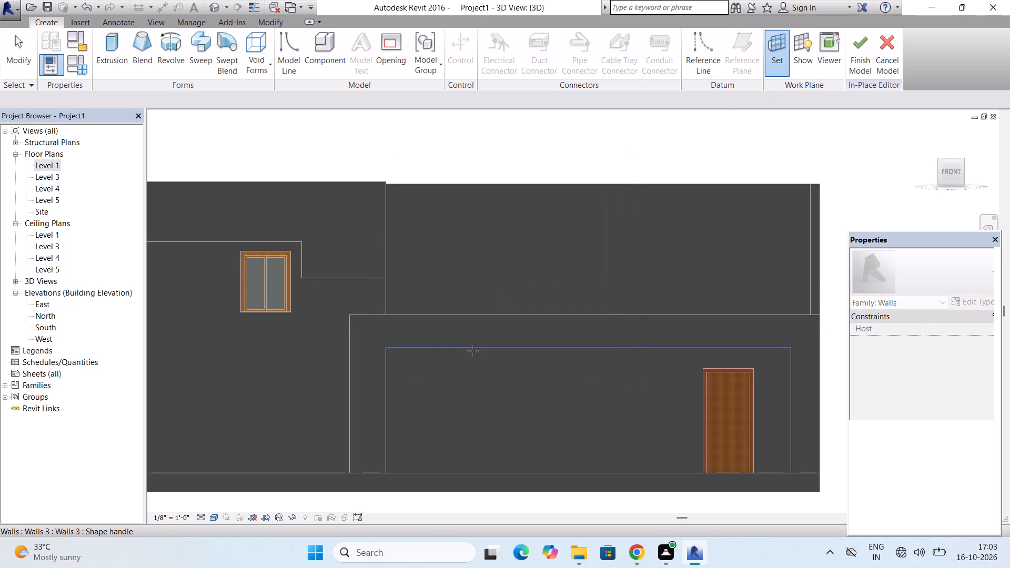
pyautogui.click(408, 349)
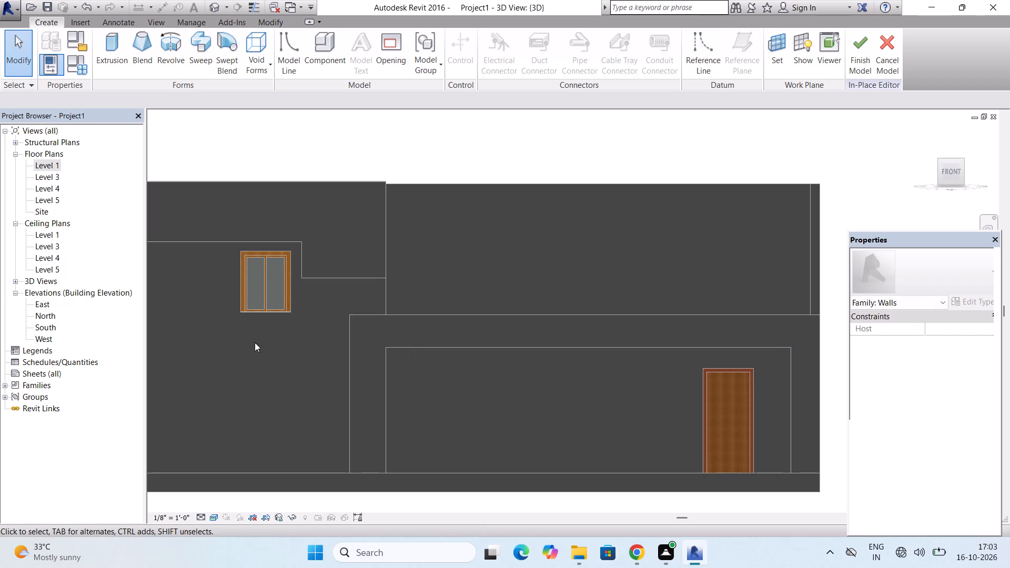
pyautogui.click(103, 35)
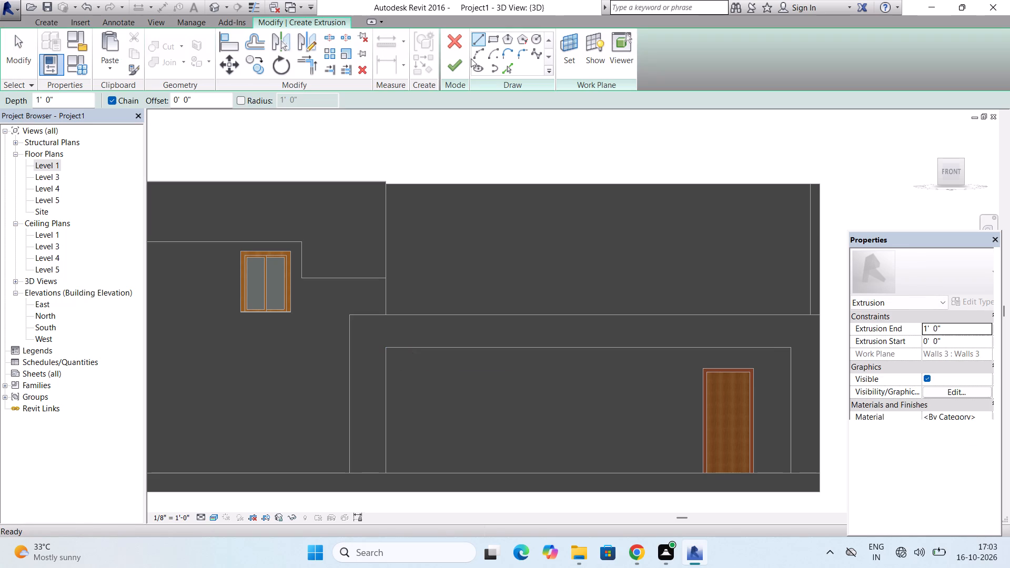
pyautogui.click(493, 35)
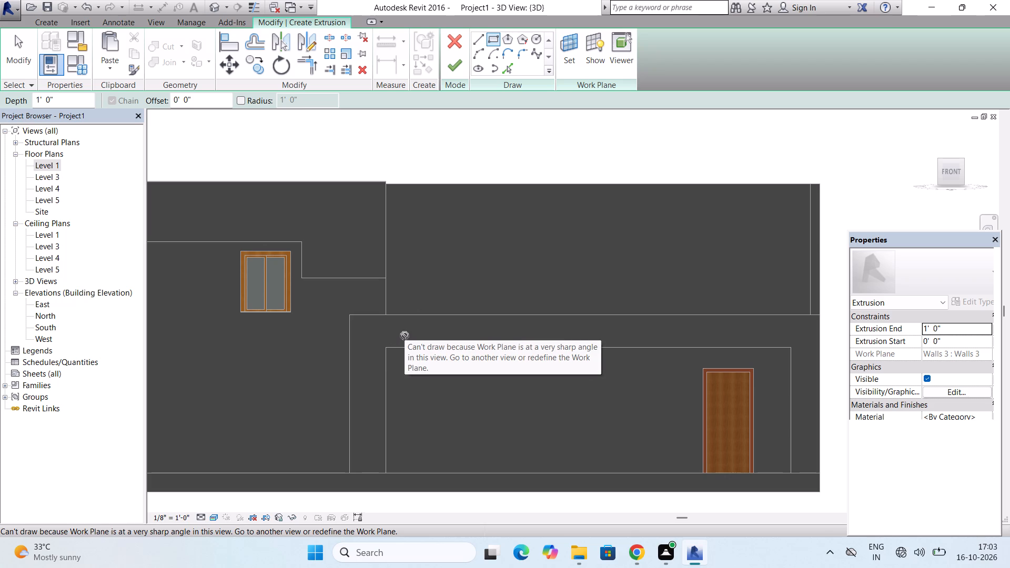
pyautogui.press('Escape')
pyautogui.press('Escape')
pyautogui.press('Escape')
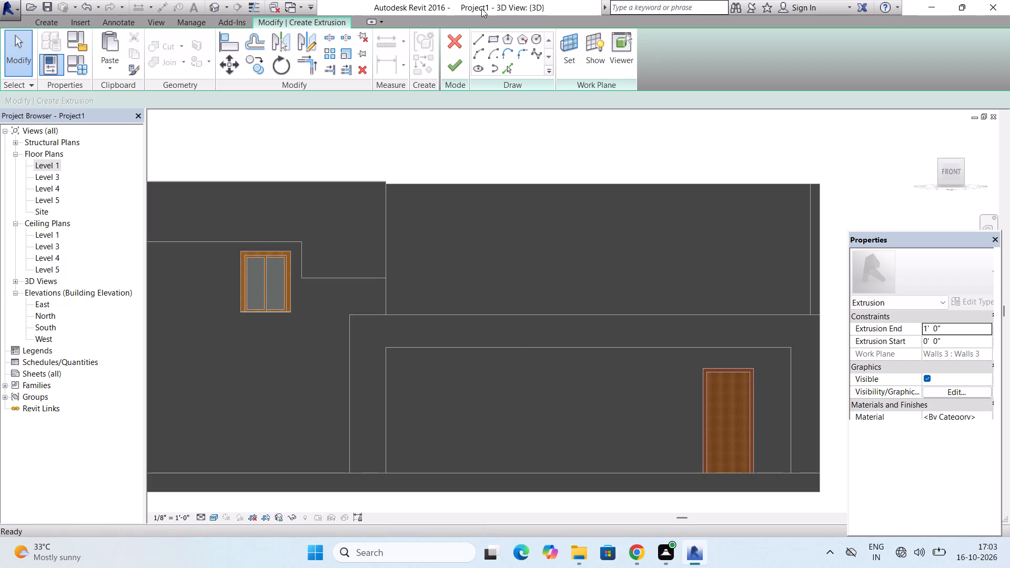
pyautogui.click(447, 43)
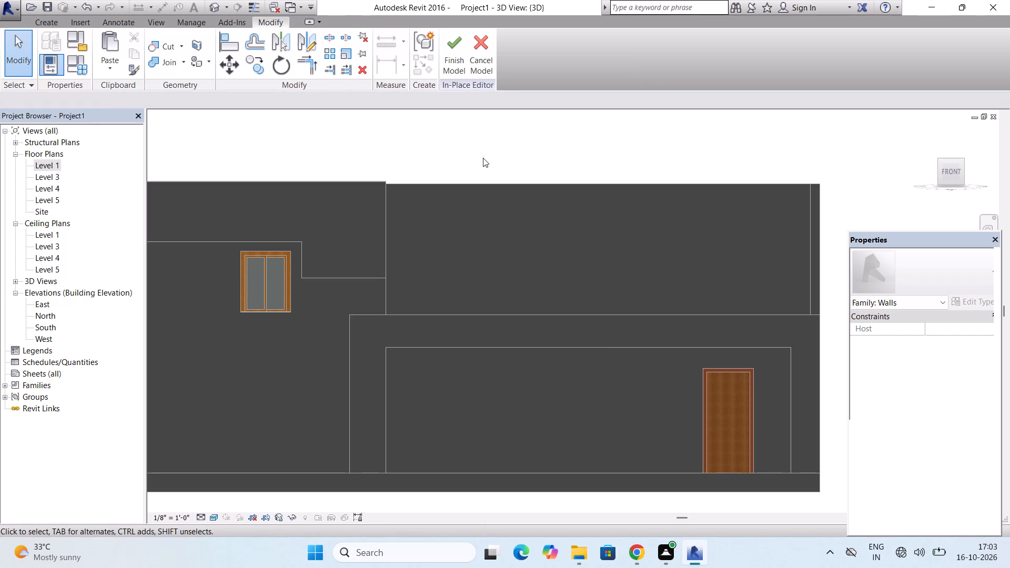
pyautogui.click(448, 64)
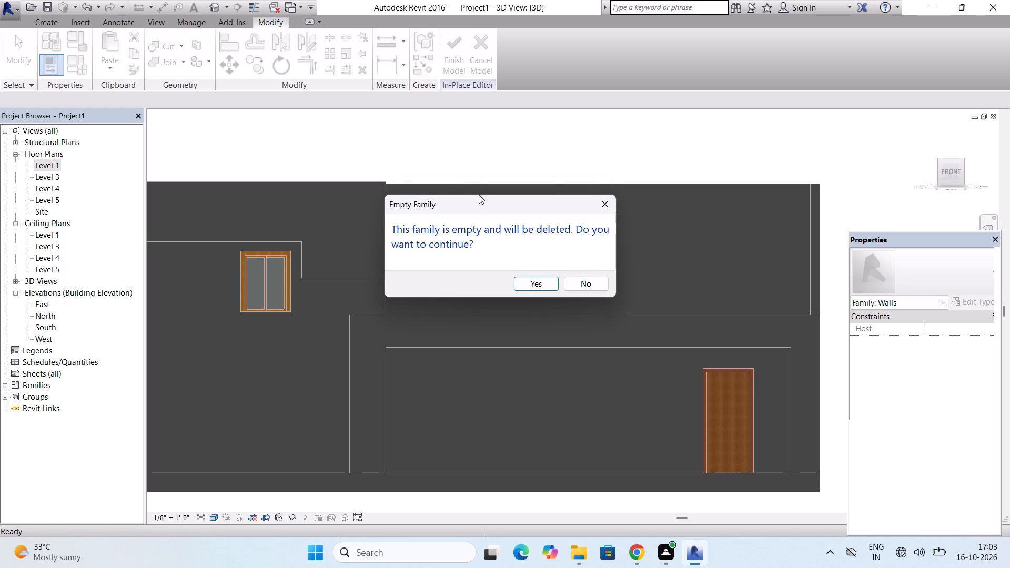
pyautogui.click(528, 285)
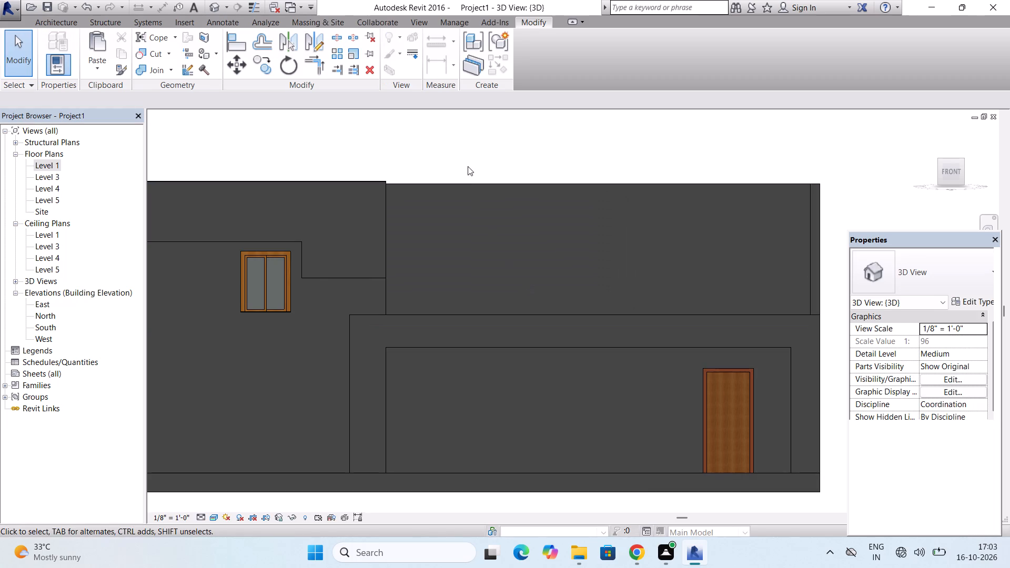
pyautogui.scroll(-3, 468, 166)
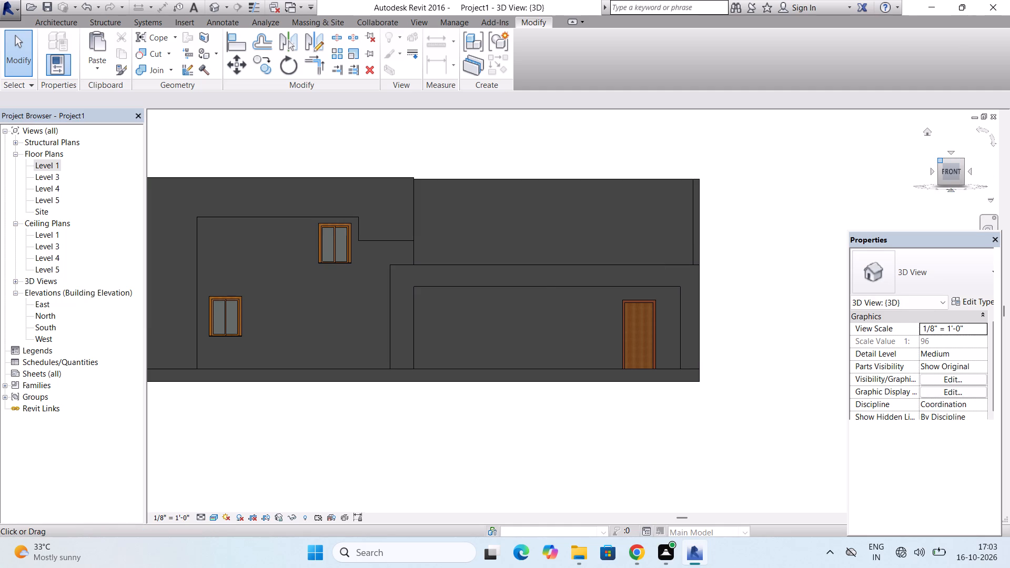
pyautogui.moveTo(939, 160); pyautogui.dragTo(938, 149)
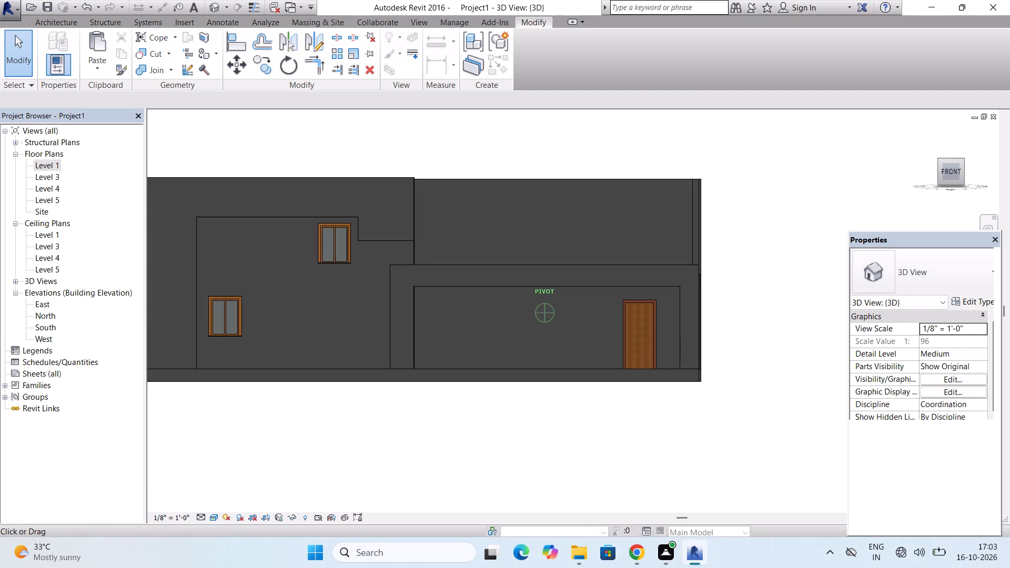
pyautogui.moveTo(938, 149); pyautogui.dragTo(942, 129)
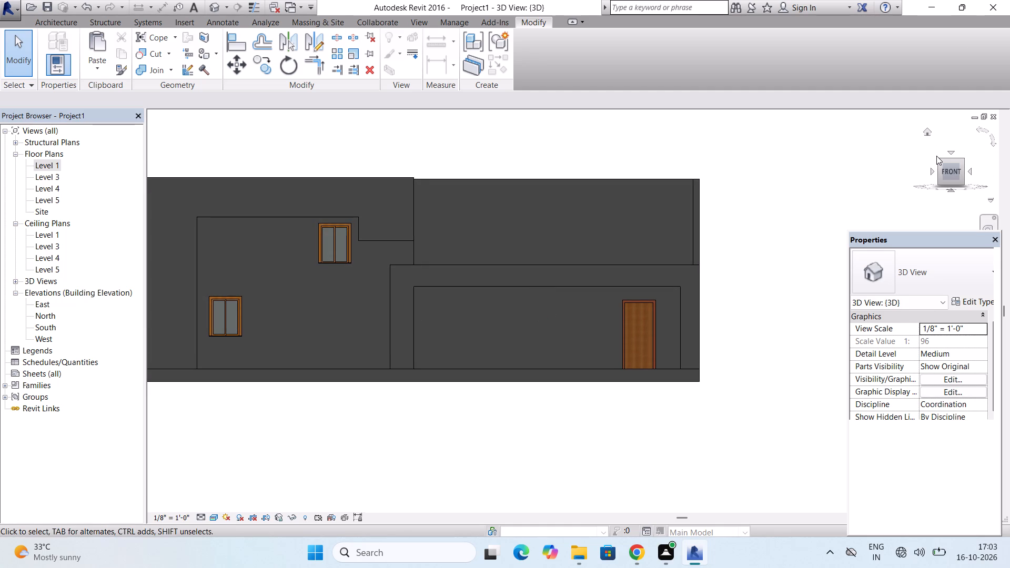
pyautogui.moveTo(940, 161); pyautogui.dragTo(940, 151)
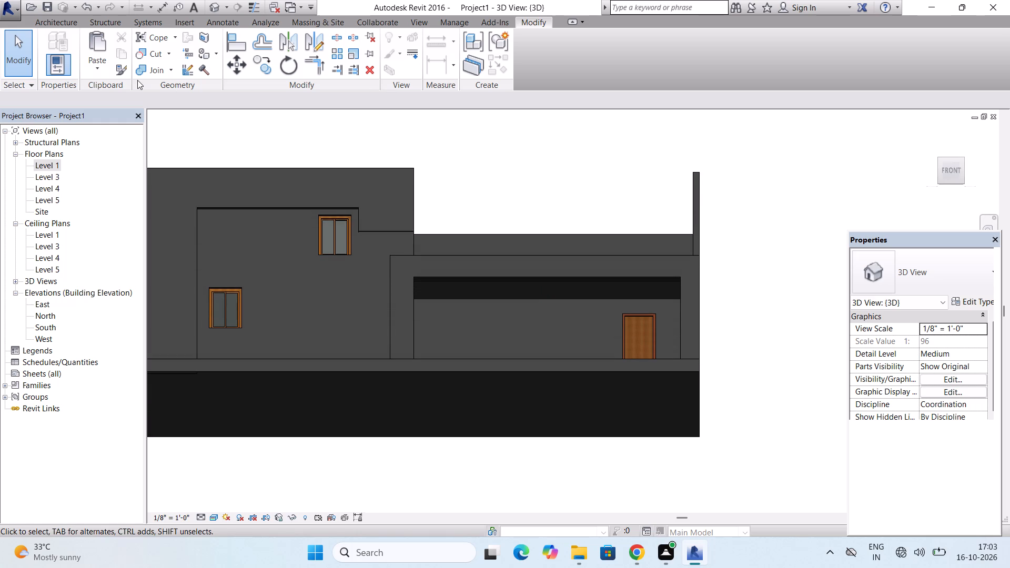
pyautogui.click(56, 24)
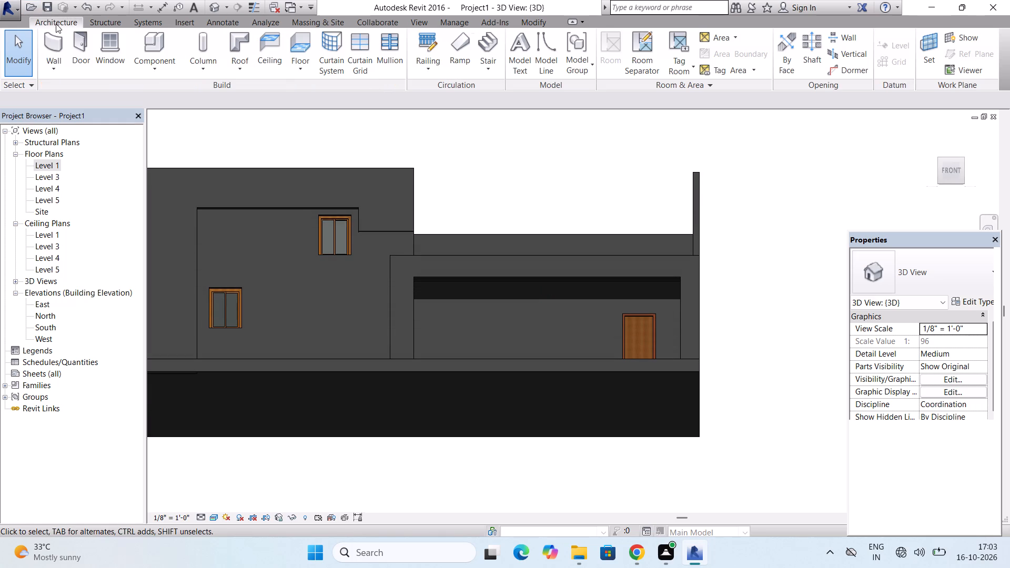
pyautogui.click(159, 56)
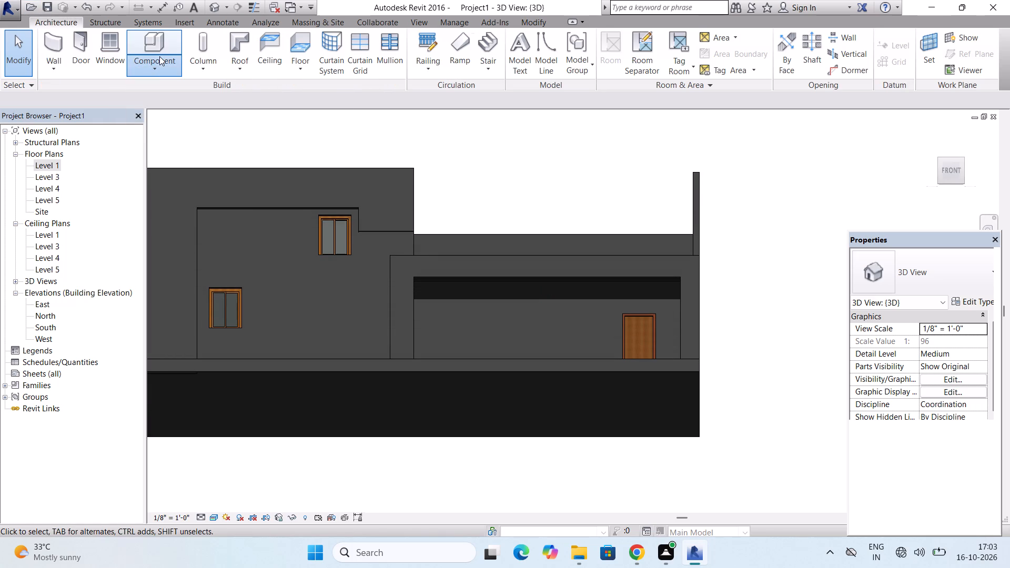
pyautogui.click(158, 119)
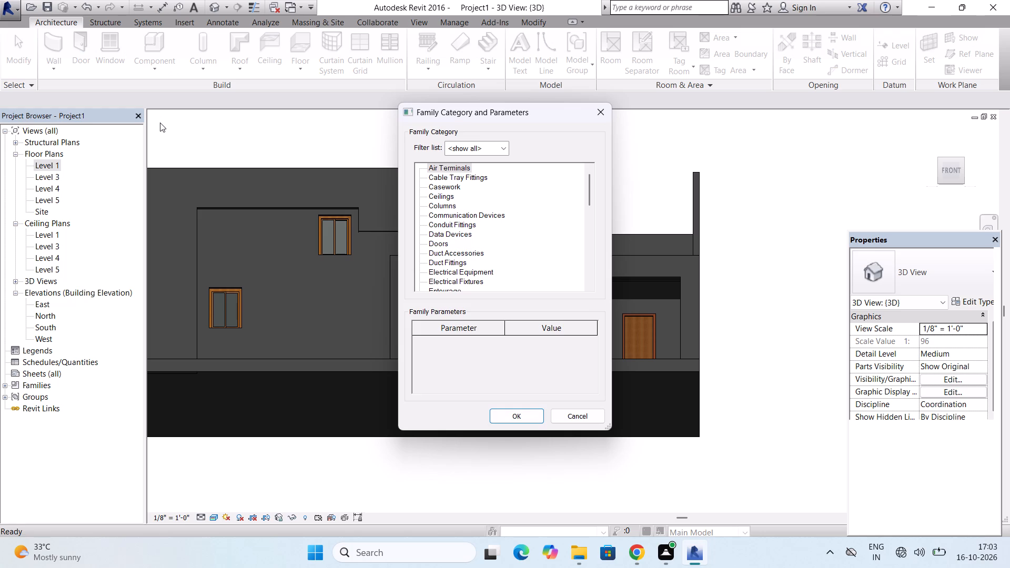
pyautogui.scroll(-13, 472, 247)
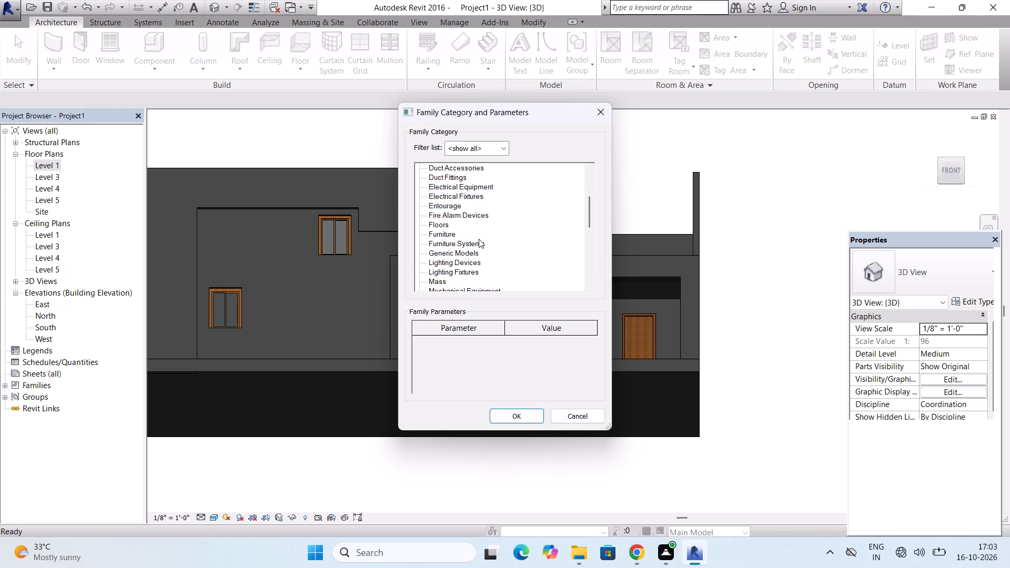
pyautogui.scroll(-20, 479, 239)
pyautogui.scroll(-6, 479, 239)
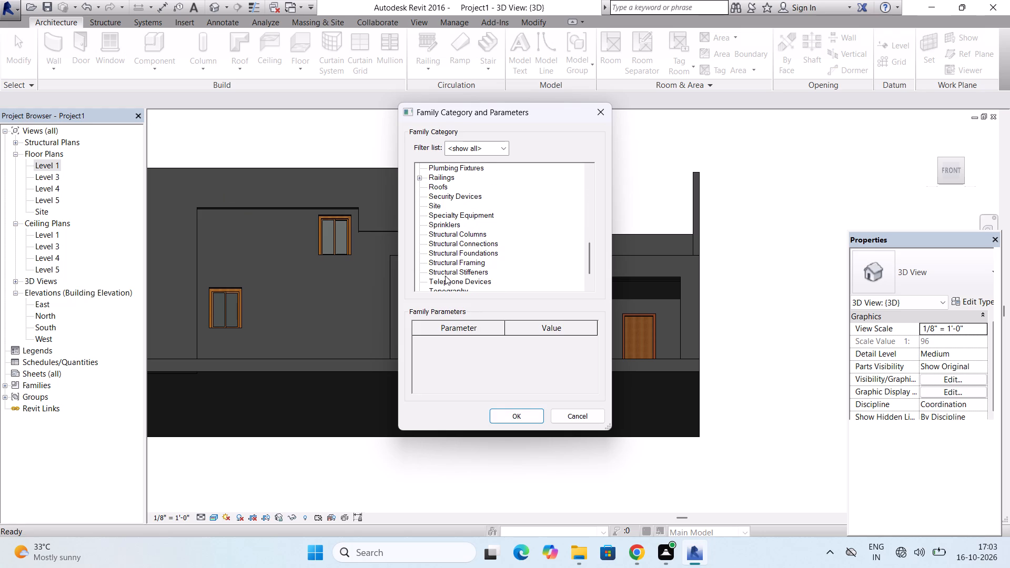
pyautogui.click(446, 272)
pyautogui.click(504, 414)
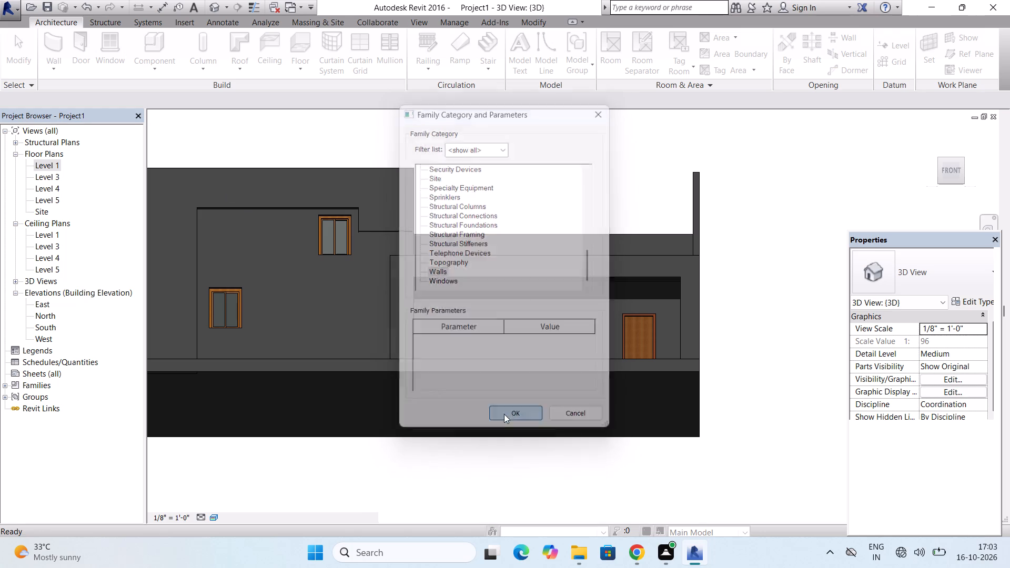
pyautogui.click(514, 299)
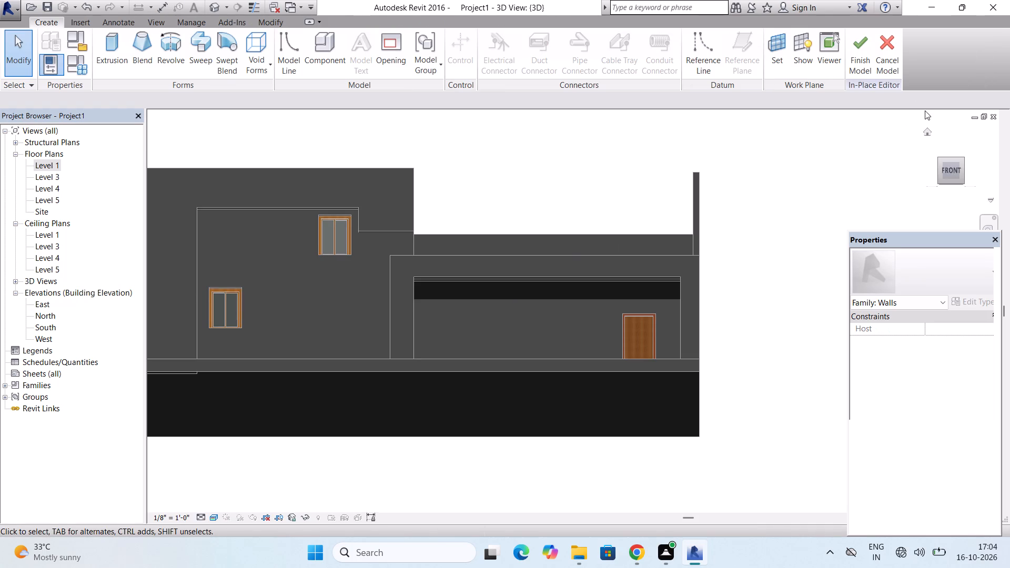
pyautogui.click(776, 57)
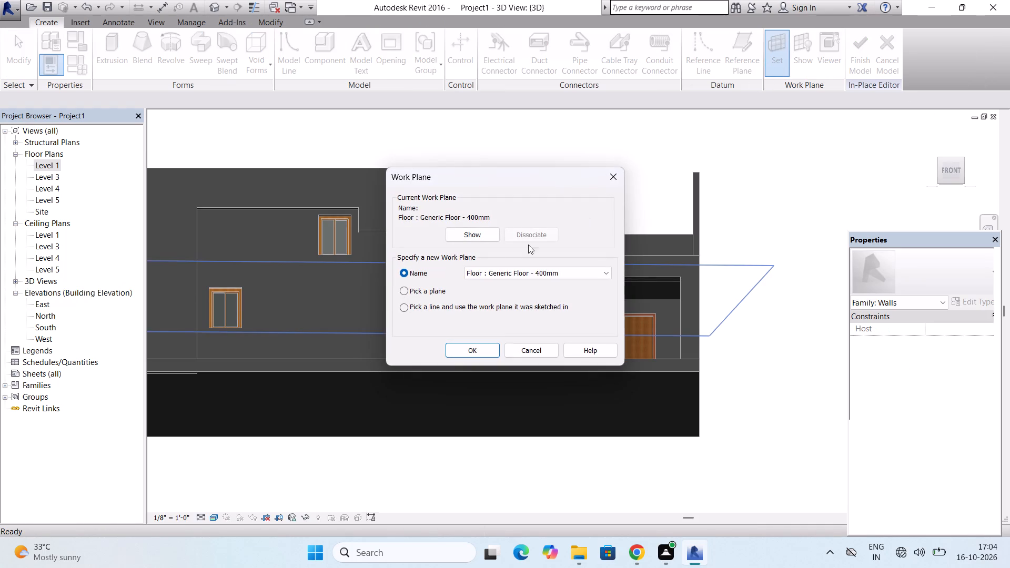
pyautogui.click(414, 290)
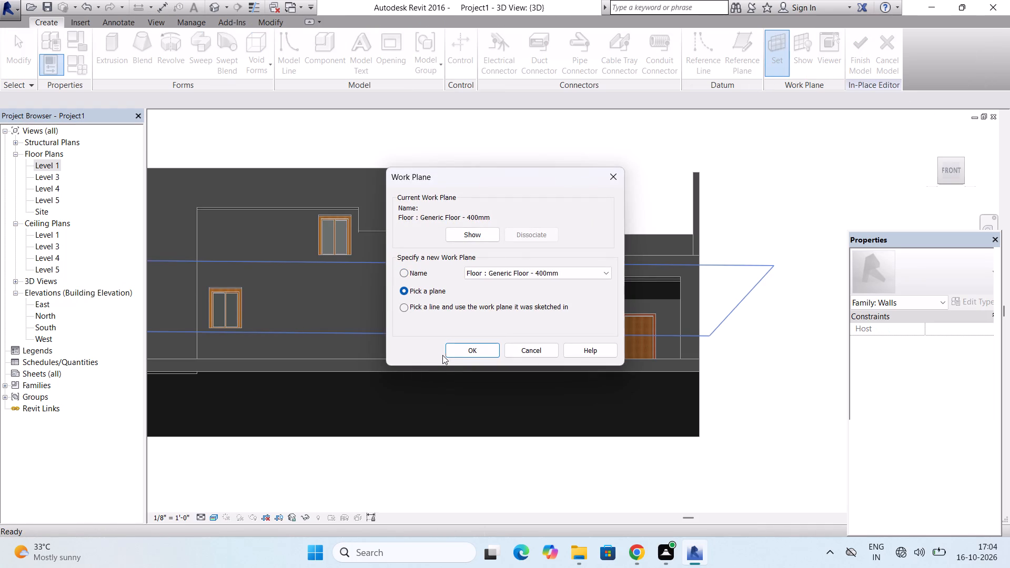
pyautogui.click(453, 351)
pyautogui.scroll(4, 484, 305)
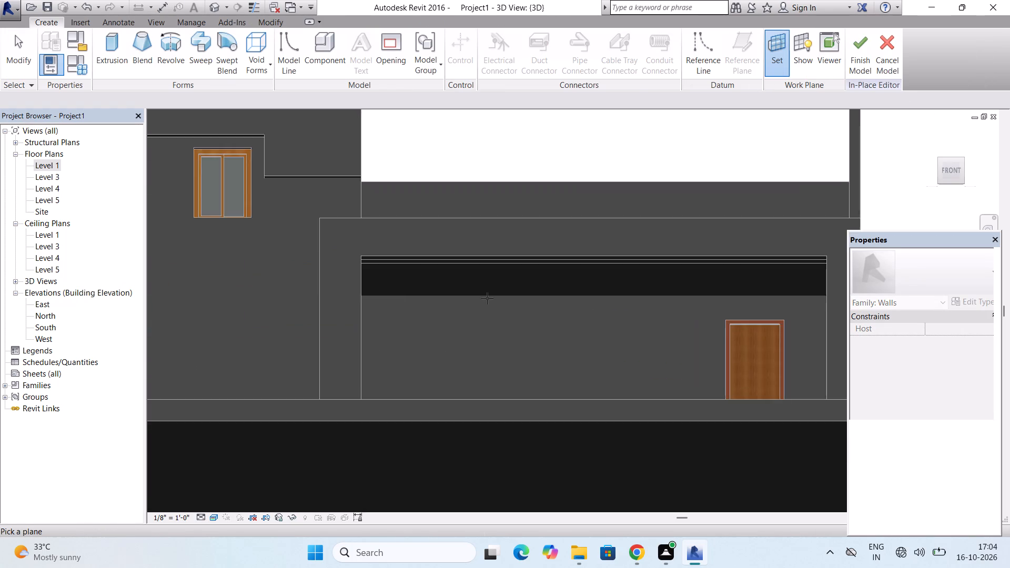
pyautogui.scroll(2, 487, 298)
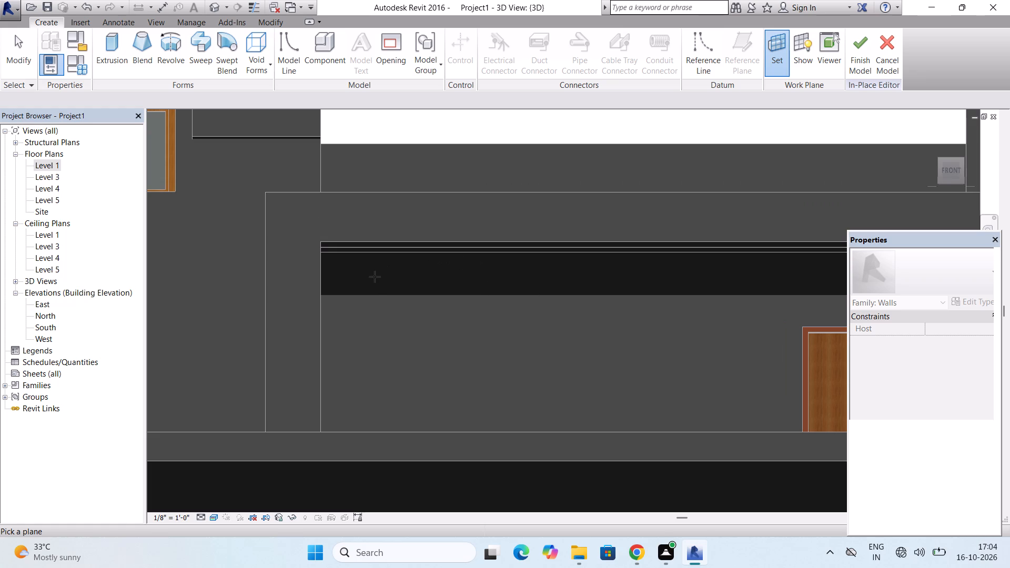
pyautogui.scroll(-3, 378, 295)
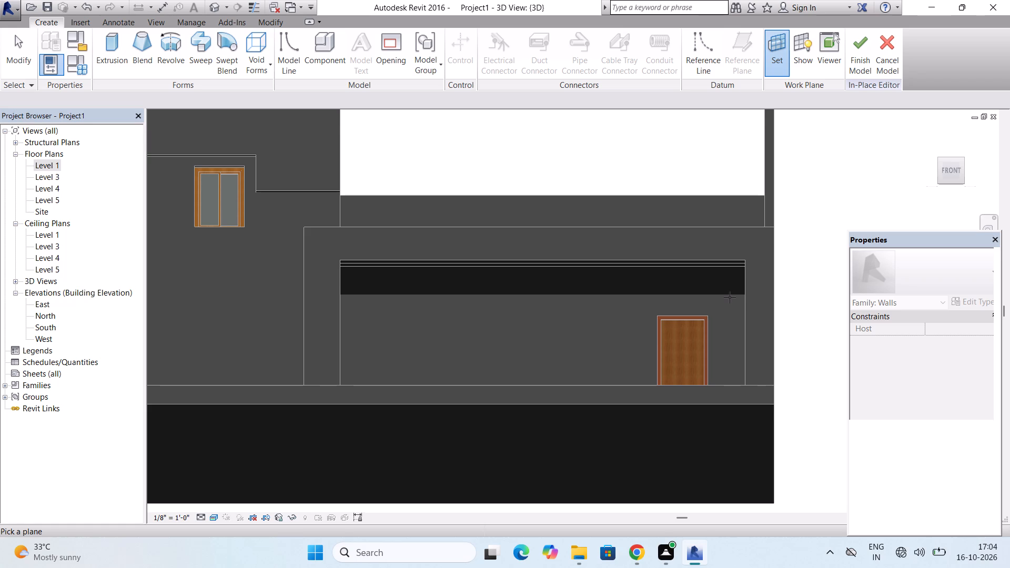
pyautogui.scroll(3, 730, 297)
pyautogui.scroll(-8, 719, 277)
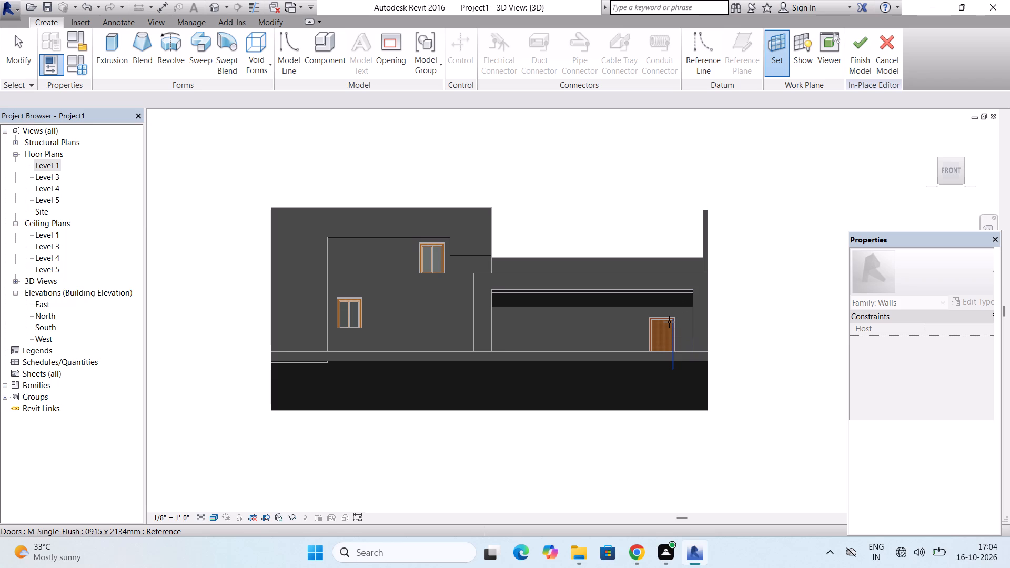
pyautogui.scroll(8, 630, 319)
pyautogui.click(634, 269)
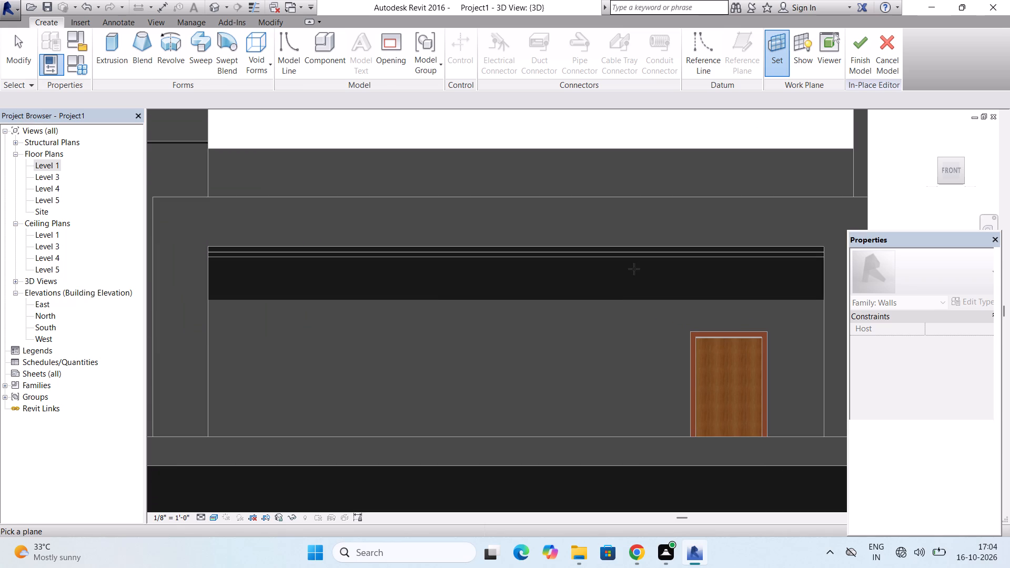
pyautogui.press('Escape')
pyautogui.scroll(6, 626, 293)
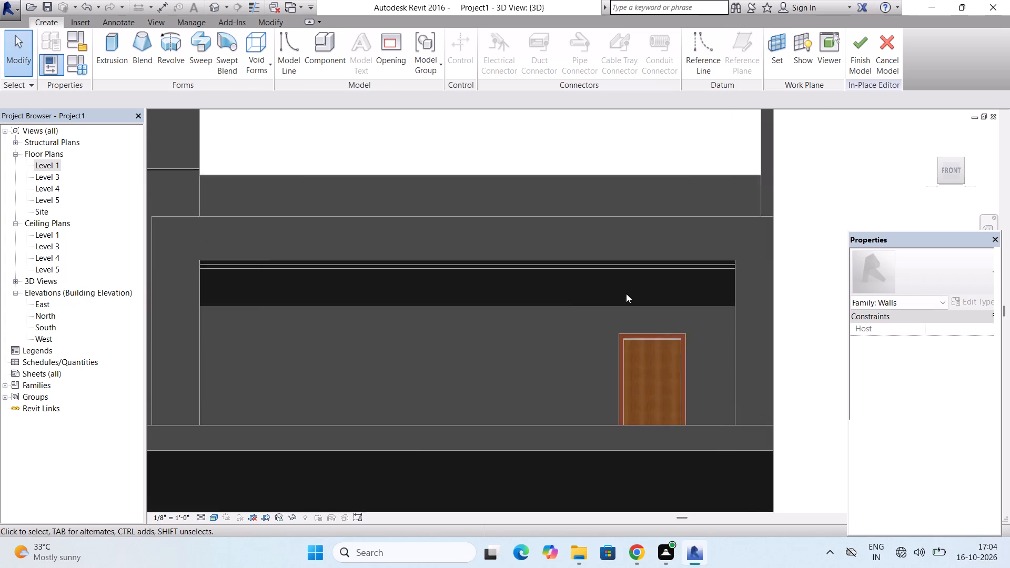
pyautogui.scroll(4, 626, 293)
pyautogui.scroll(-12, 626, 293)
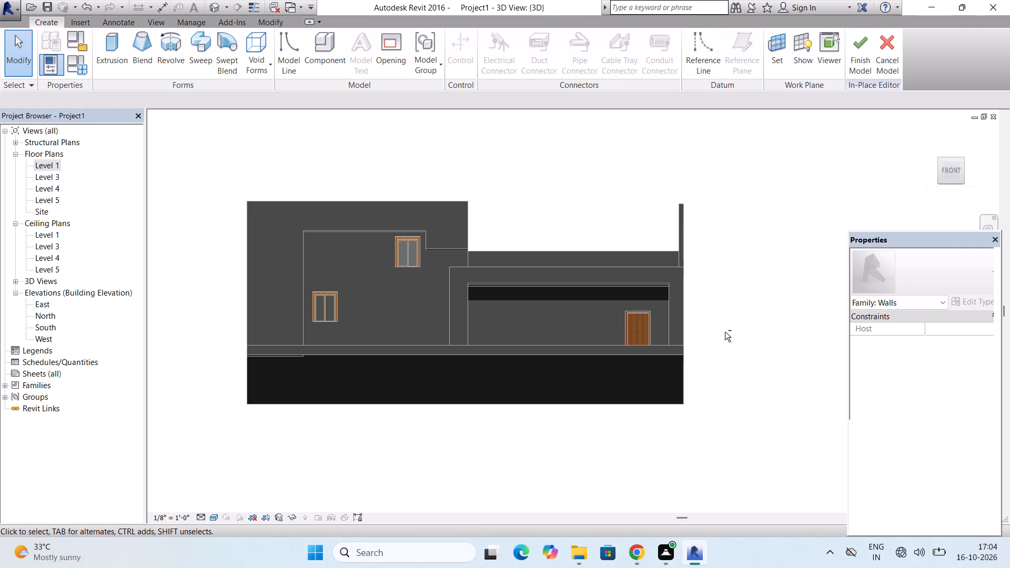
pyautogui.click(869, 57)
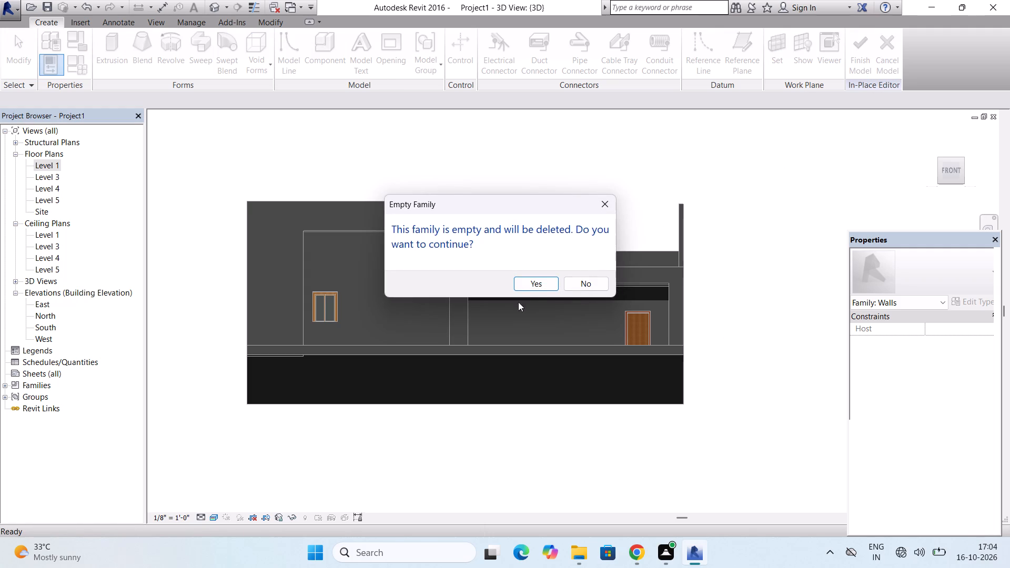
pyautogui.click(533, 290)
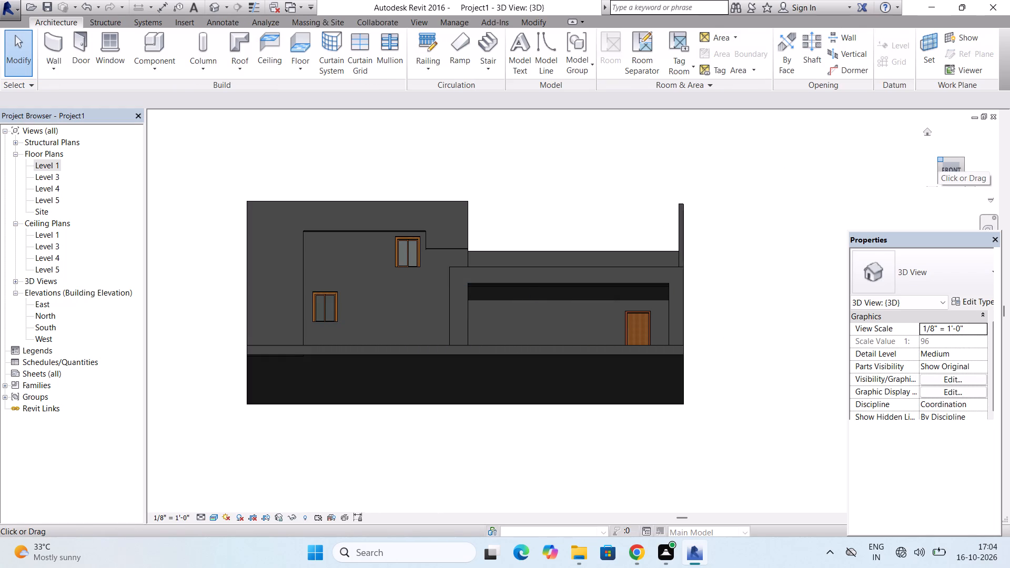
# Start a new in-place component in the Walls category, with the terrace frame seen from its open side.
pyautogui.moveTo(938, 157); pyautogui.dragTo(846, 187)
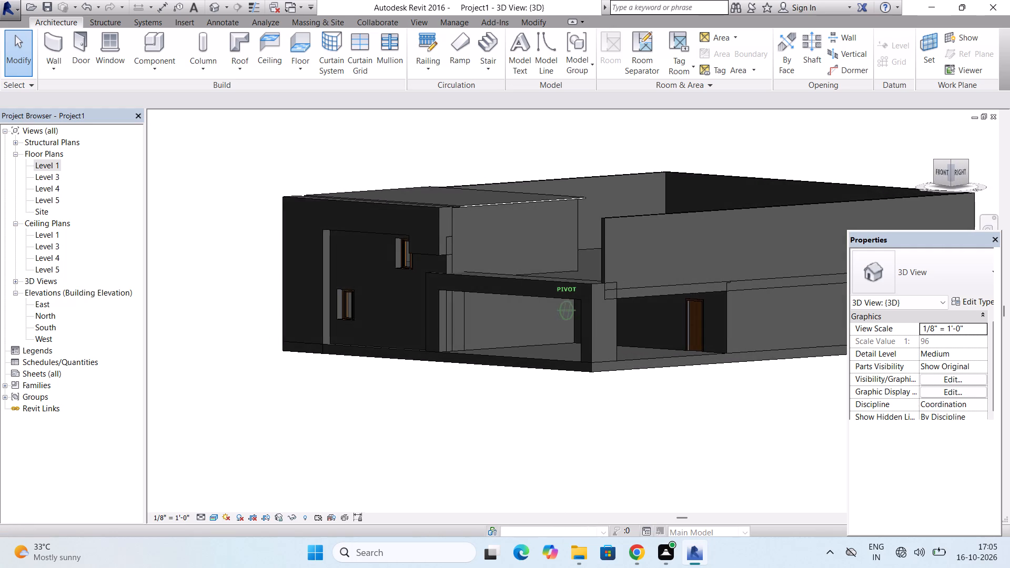
pyautogui.moveTo(846, 187); pyautogui.dragTo(781, 192)
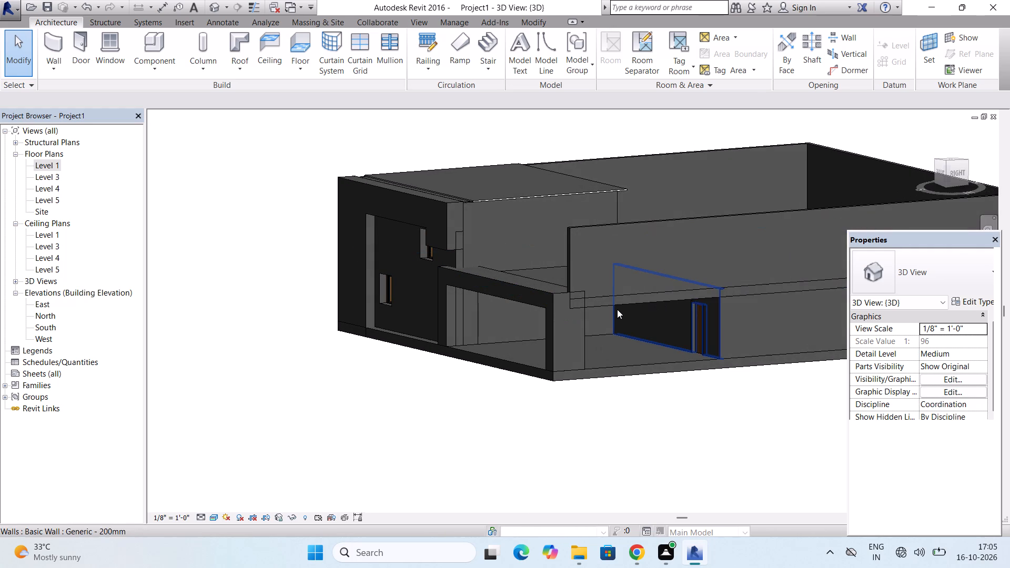
pyautogui.scroll(2, 617, 309)
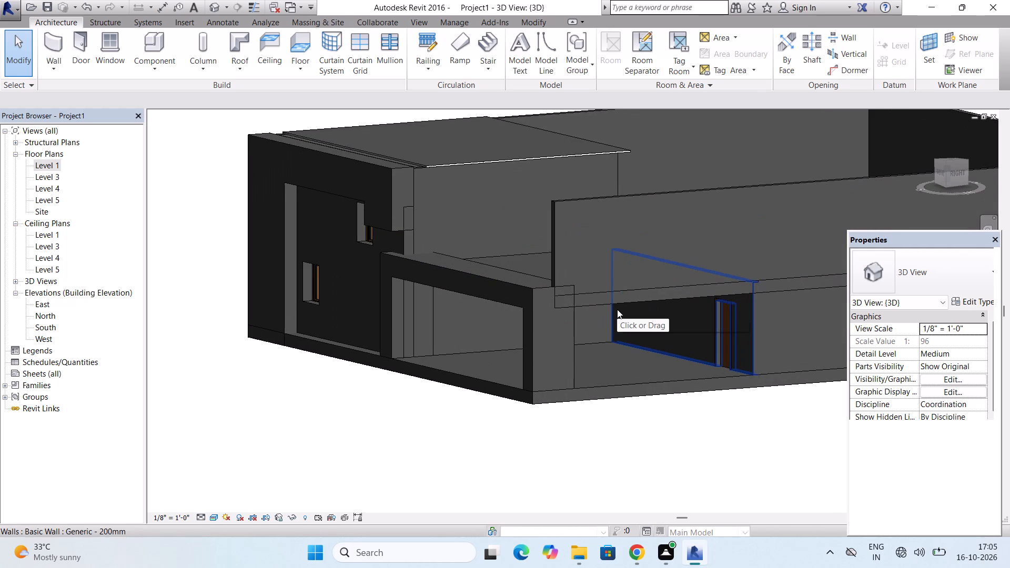
pyautogui.scroll(4, 617, 309)
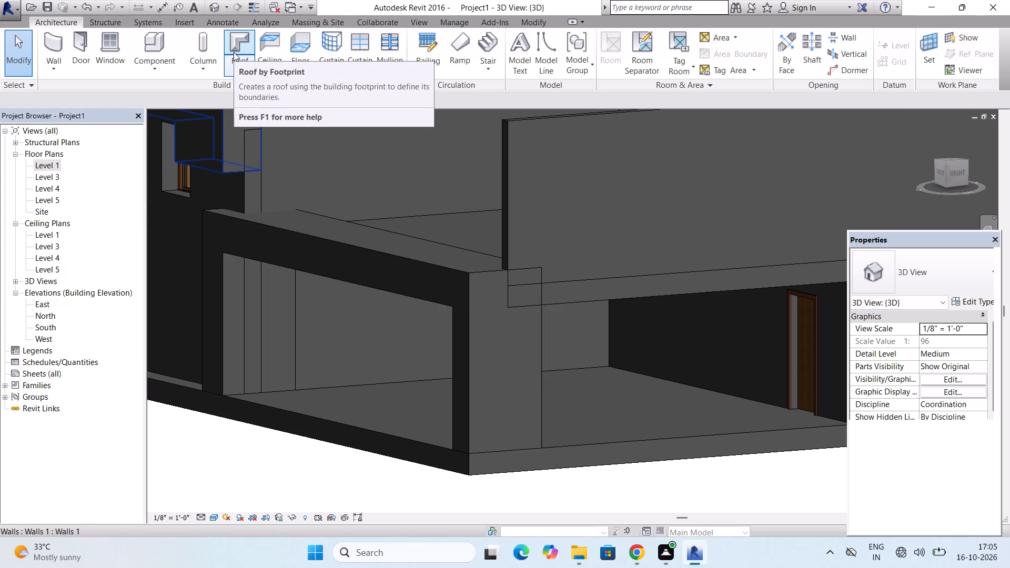
pyautogui.click(172, 67)
pyautogui.click(170, 110)
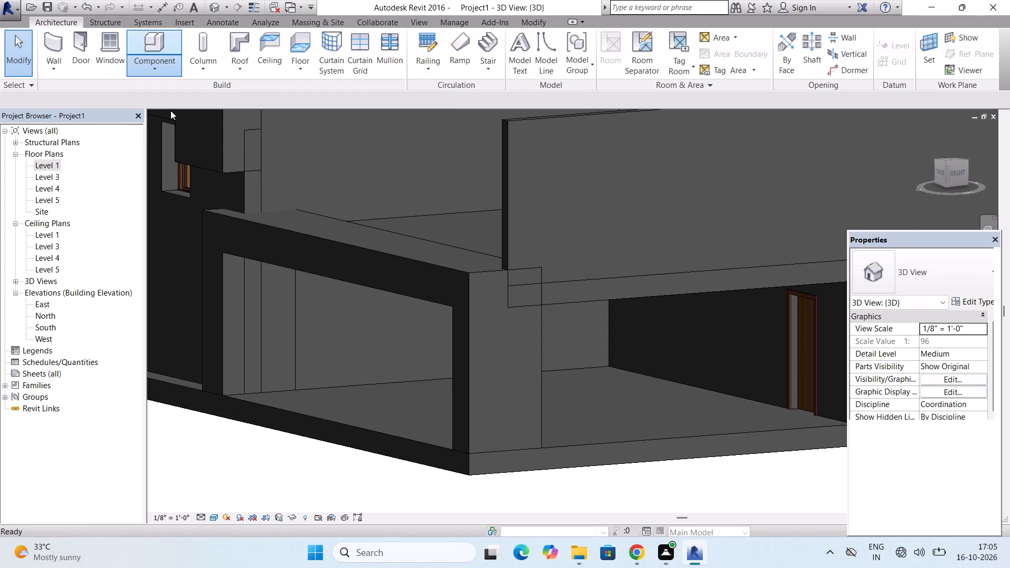
pyautogui.scroll(-19, 444, 204)
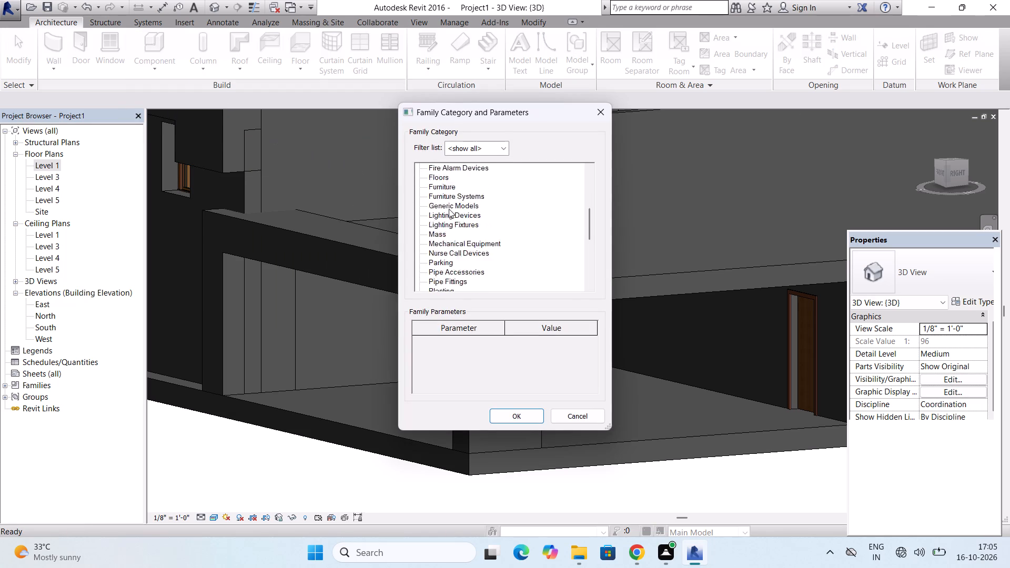
pyautogui.scroll(-20, 449, 209)
pyautogui.scroll(-2, 449, 209)
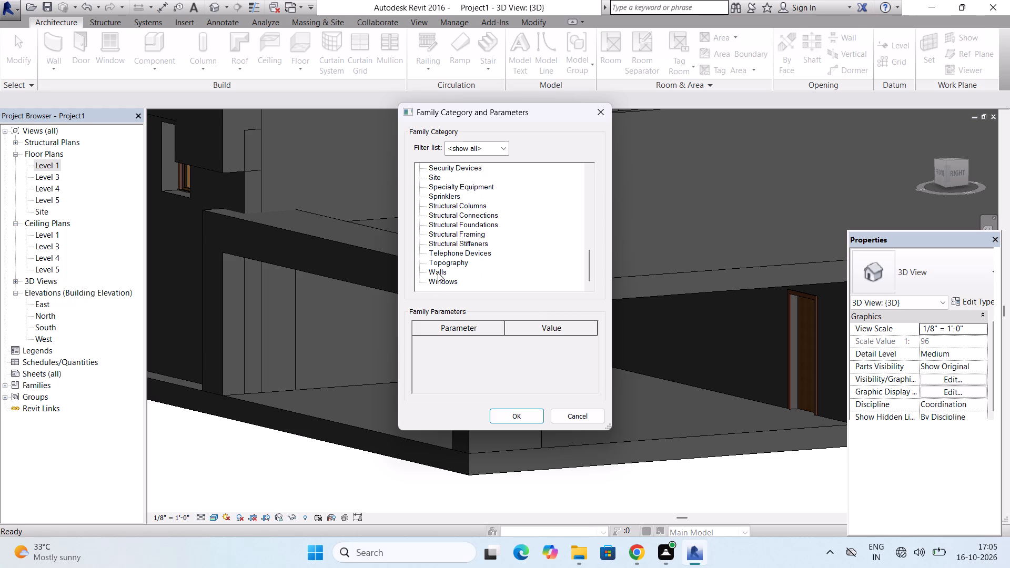
pyautogui.click(438, 272)
pyautogui.click(513, 410)
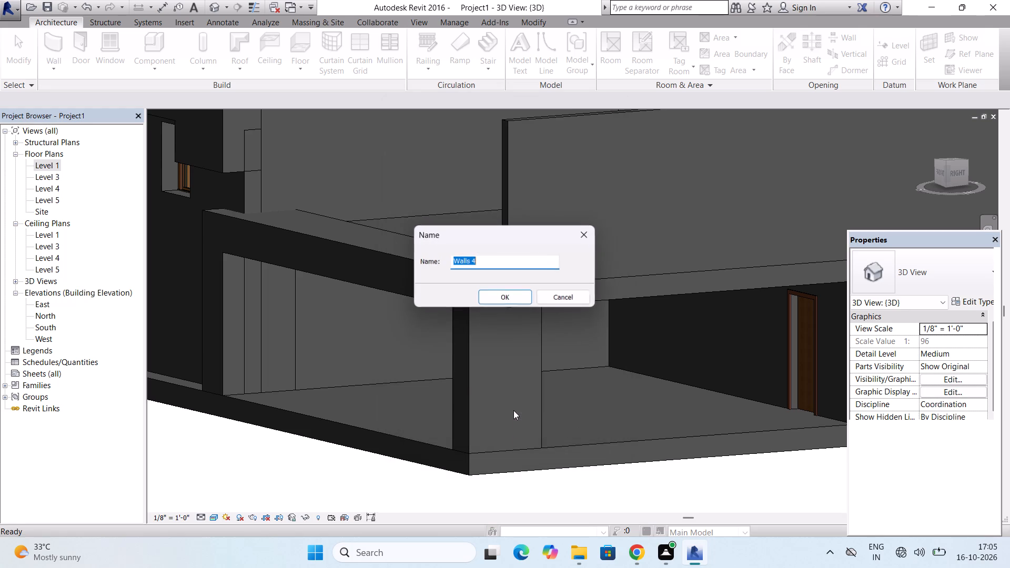
pyautogui.click(508, 291)
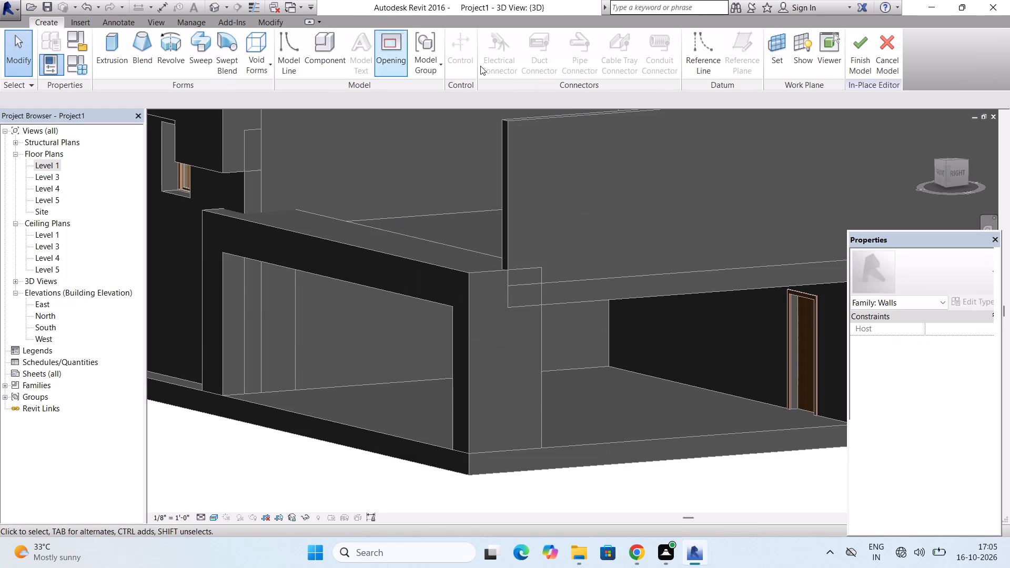
# Set the work plane by picking the side face of the floor slab above the entrance, beside the terrace frame.
pyautogui.click(774, 67)
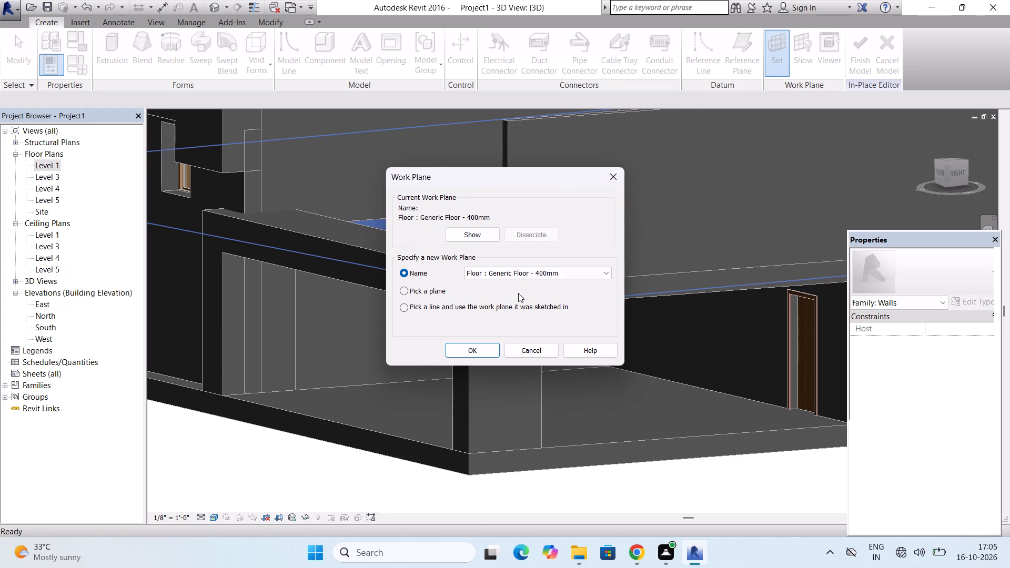
pyautogui.click(405, 288)
pyautogui.click(491, 354)
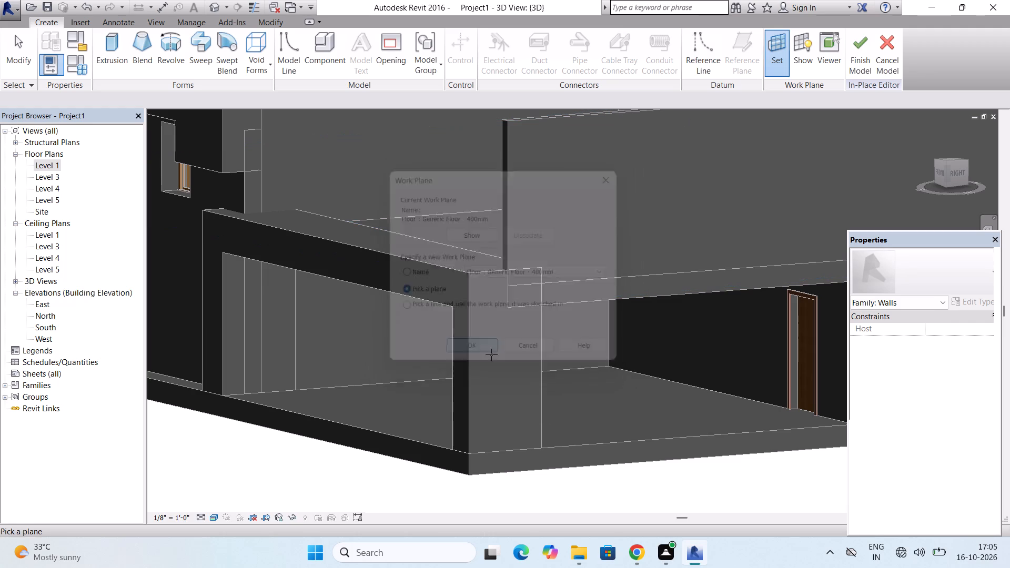
pyautogui.scroll(1, 548, 354)
pyautogui.scroll(-3, 473, 344)
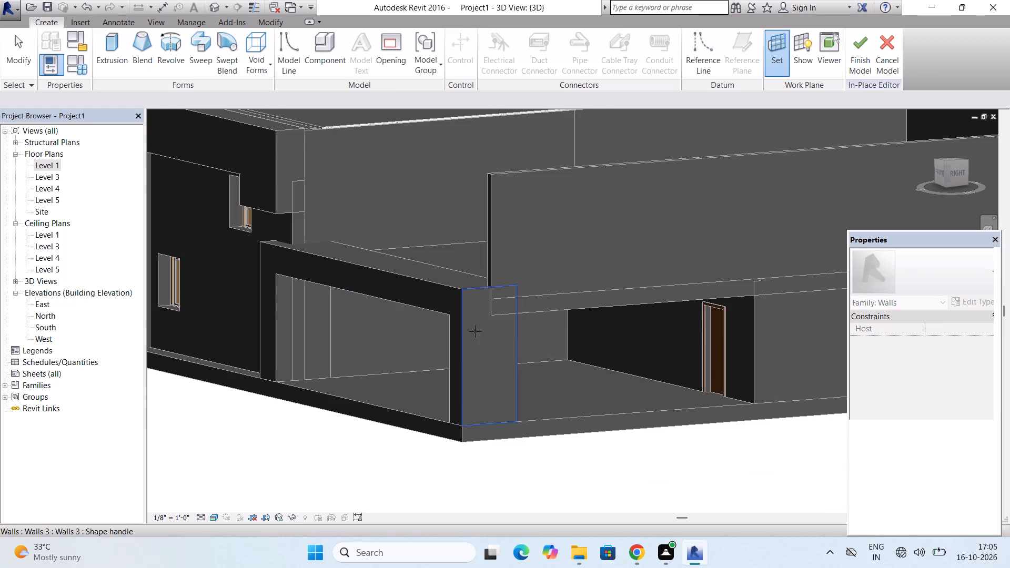
pyautogui.scroll(3, 587, 317)
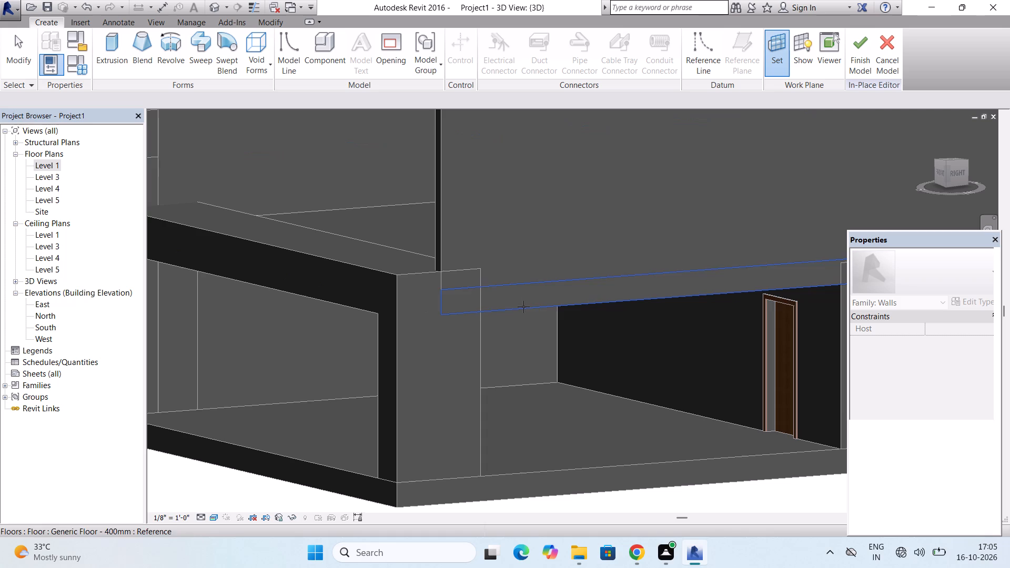
pyautogui.click(522, 303)
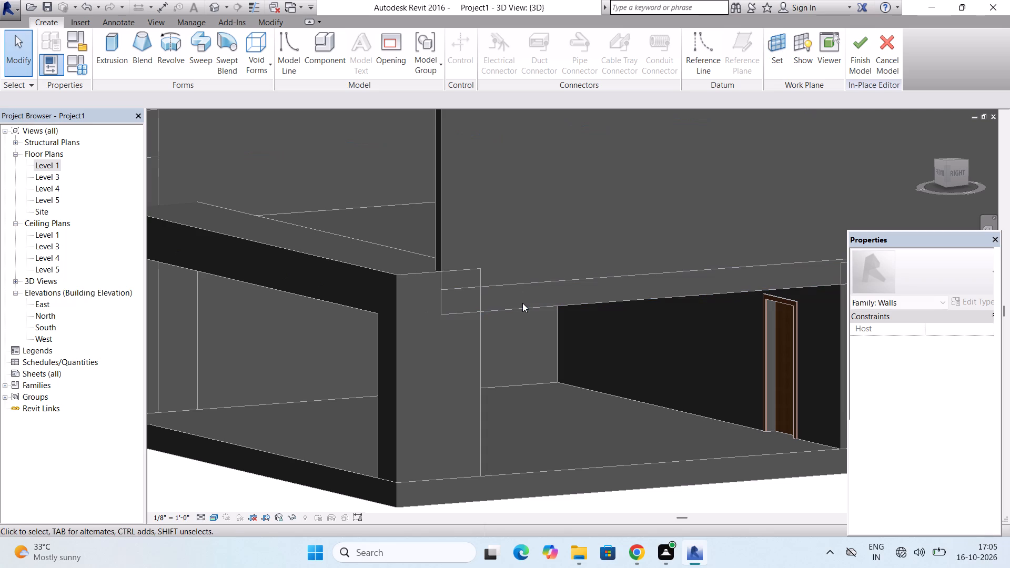
# Extrude a rectangle about 21' 7" long over the floor slab's edge, from the terrace frame to the wall beside the door, 1' 0" deep.
pyautogui.click(115, 55)
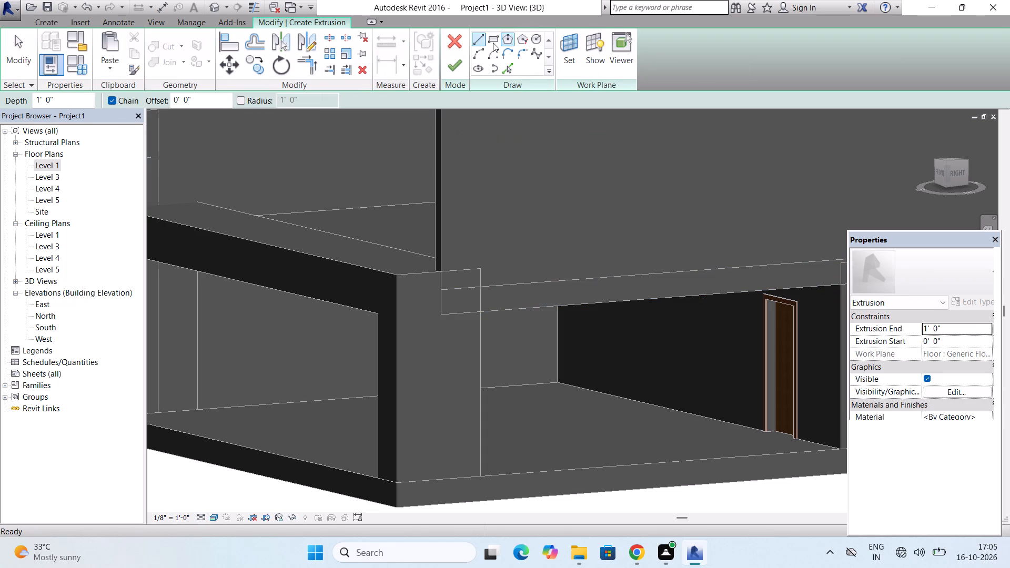
pyautogui.click(493, 43)
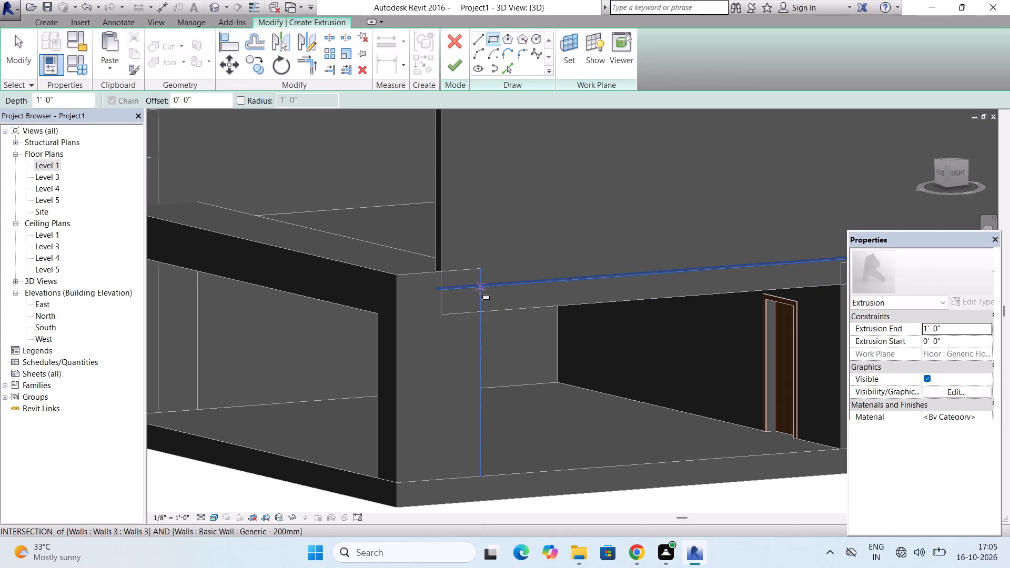
pyautogui.click(482, 289)
pyautogui.scroll(-1, 482, 289)
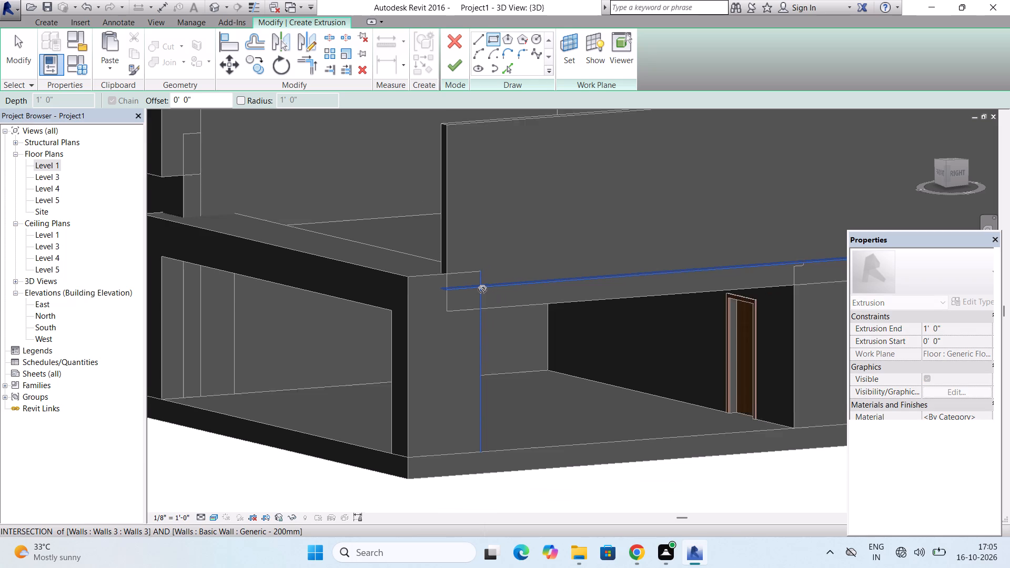
pyautogui.scroll(-1, 482, 289)
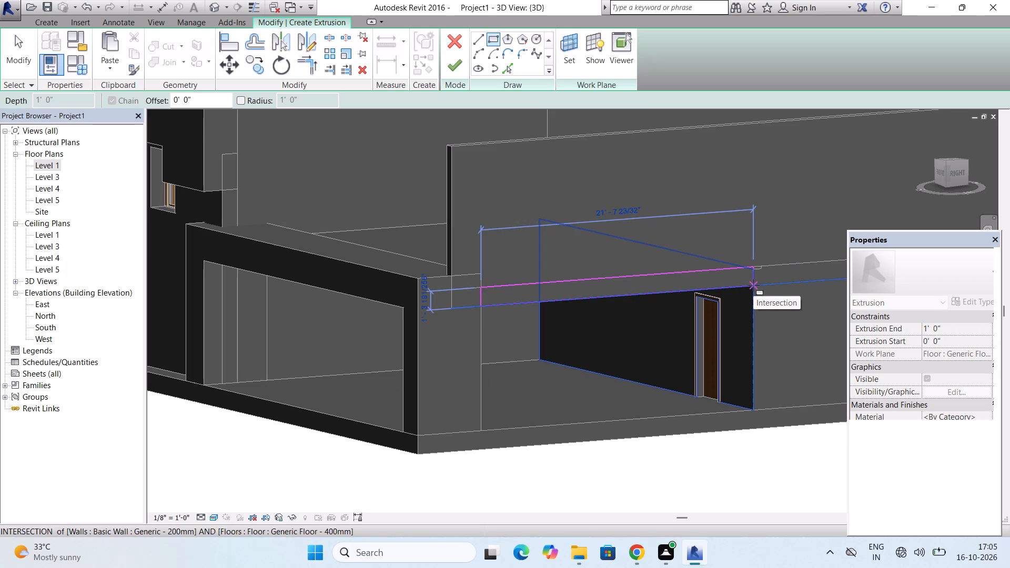
pyautogui.click(753, 285)
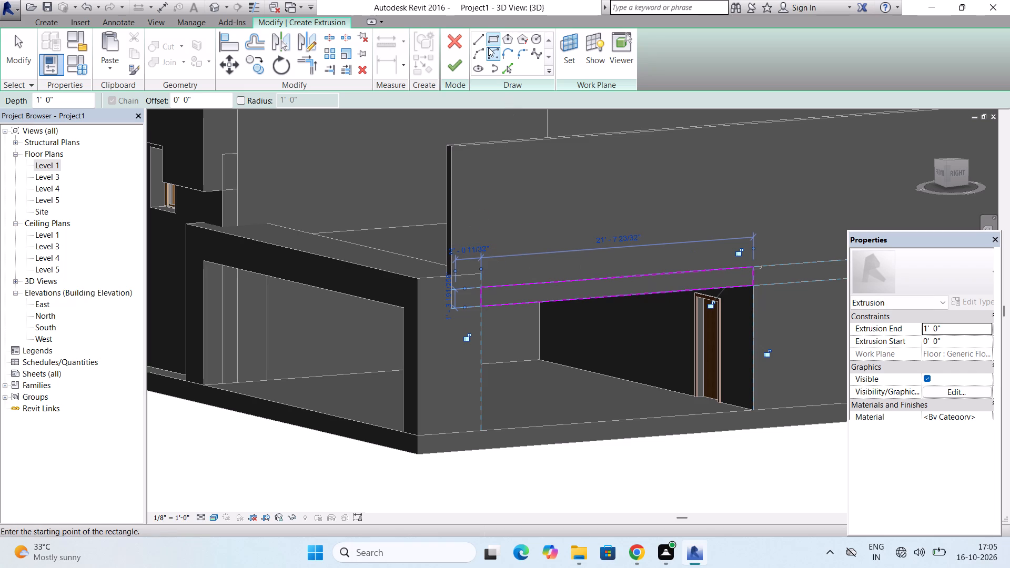
pyautogui.click(457, 67)
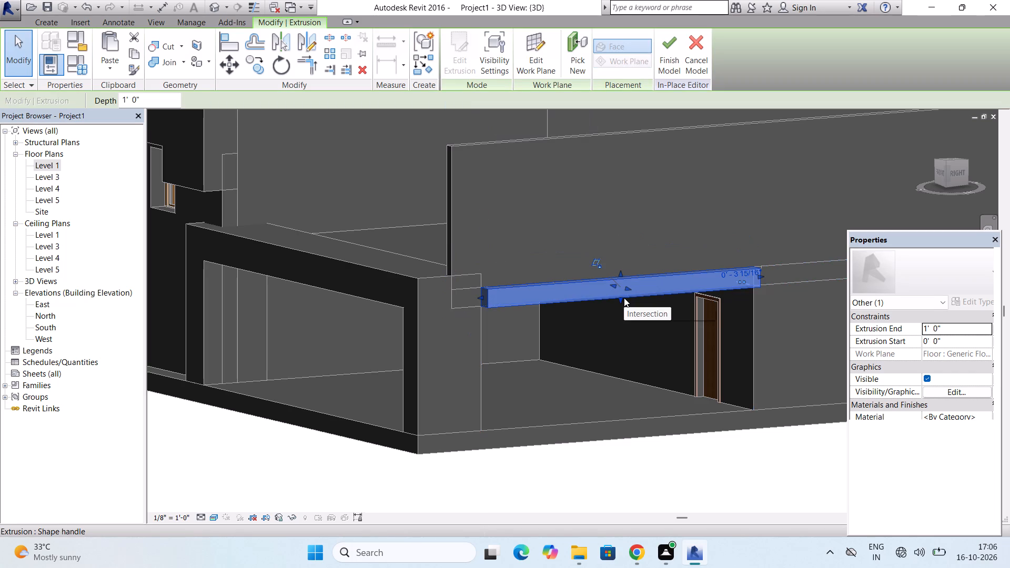
pyautogui.press('Escape')
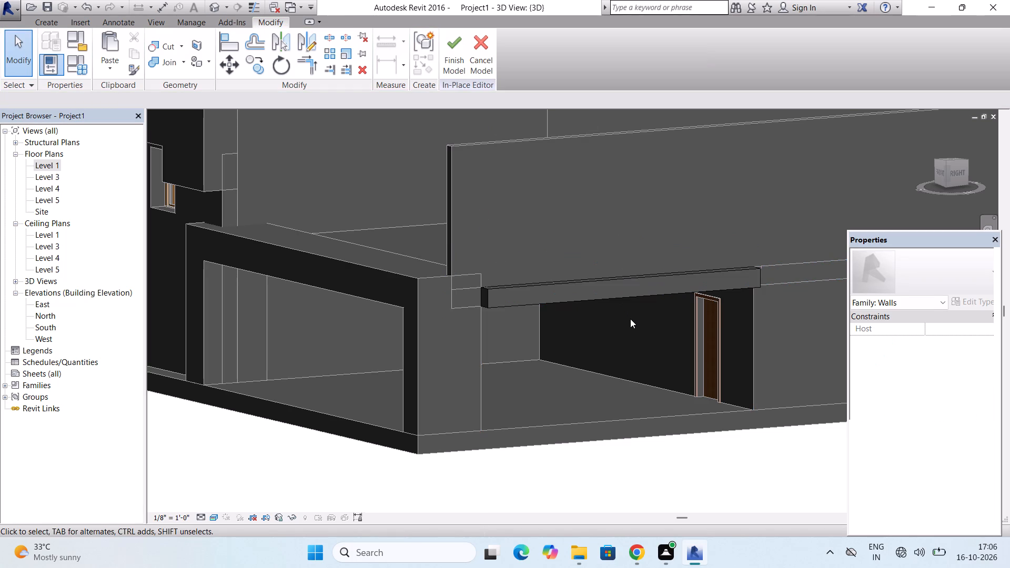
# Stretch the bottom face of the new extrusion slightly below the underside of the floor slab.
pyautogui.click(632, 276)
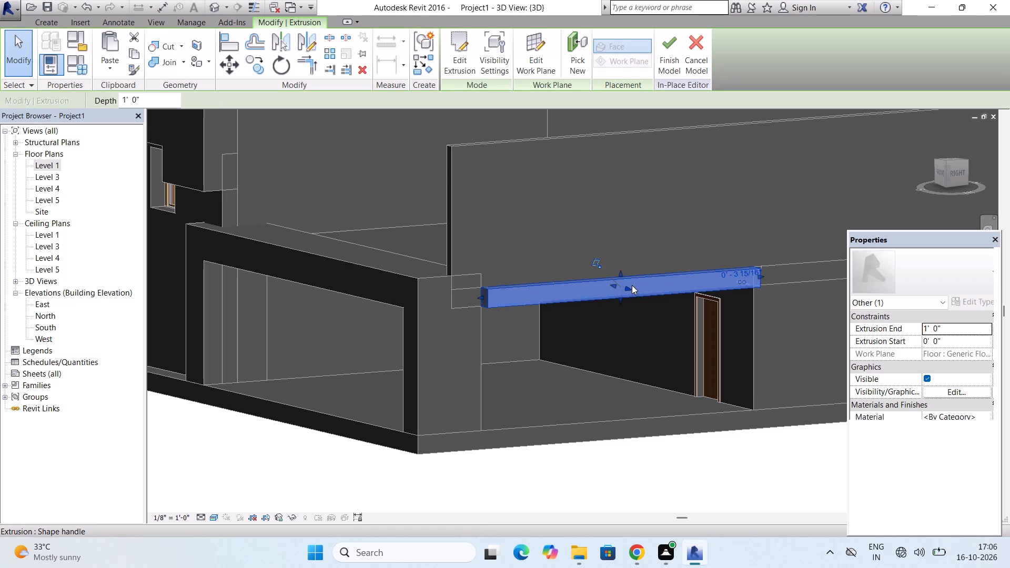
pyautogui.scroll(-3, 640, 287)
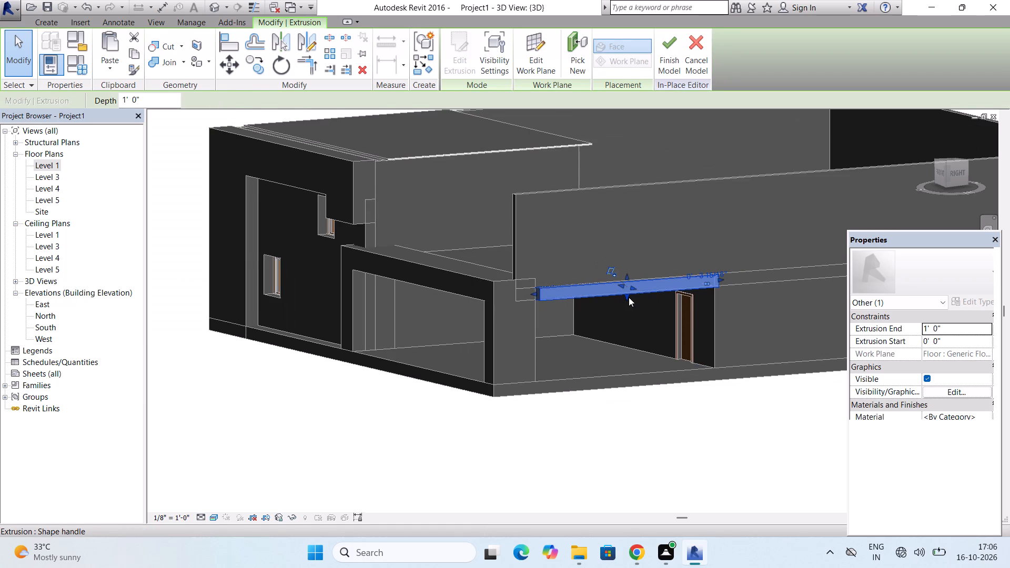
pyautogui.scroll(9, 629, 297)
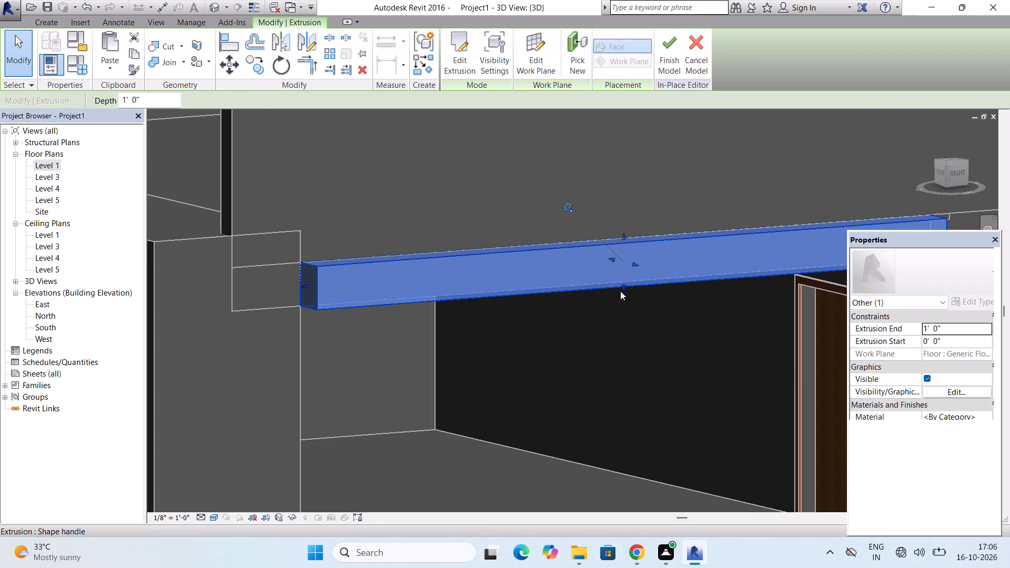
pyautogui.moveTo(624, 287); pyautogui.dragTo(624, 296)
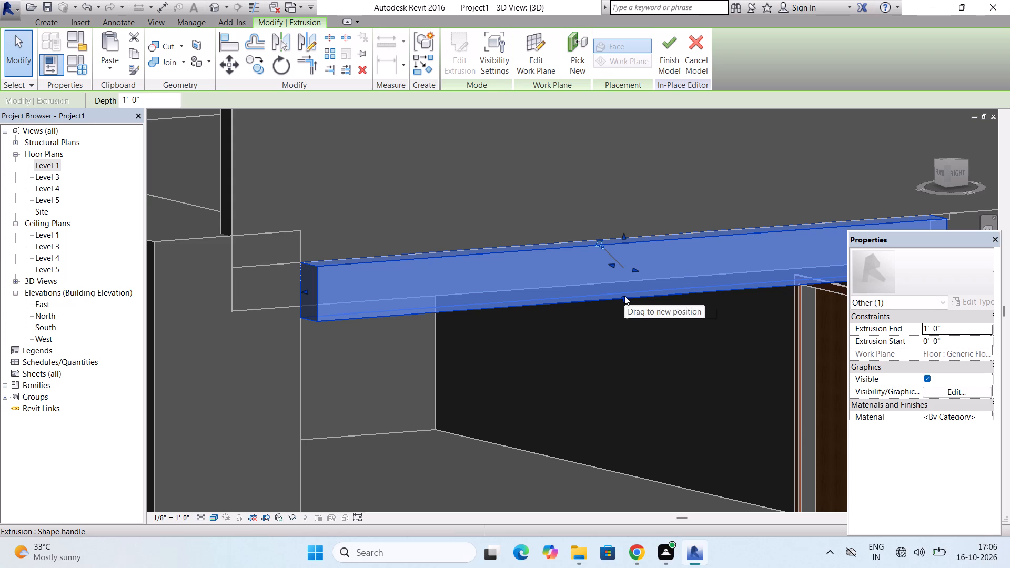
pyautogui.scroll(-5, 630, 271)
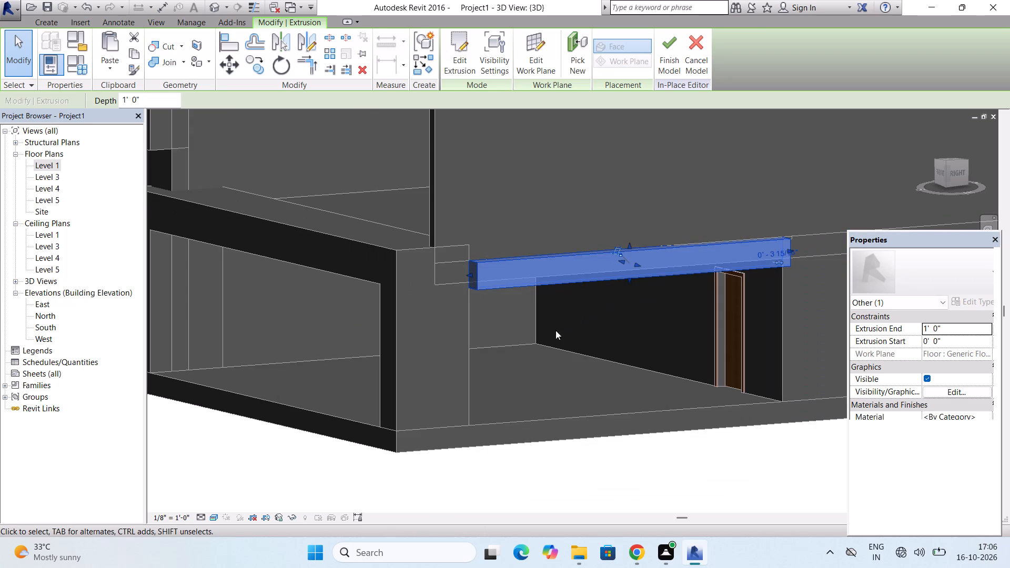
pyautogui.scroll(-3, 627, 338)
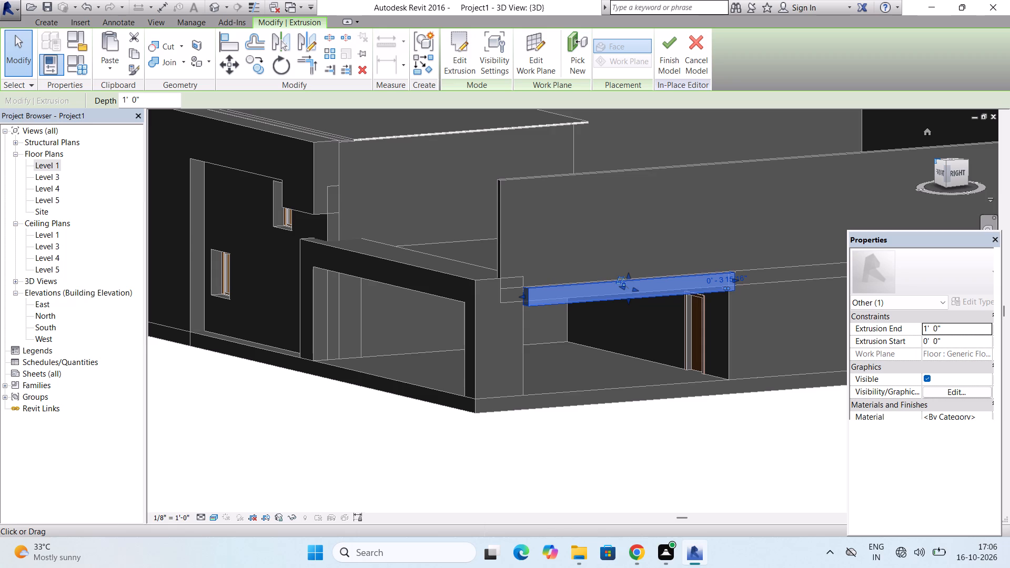
# Stretch the extrusion's inner face across the terrace to the far outer edge of the terrace frame, for a depth of 33' 6".
pyautogui.moveTo(935, 163); pyautogui.dragTo(231, 172)
pyautogui.scroll(3, 607, 312)
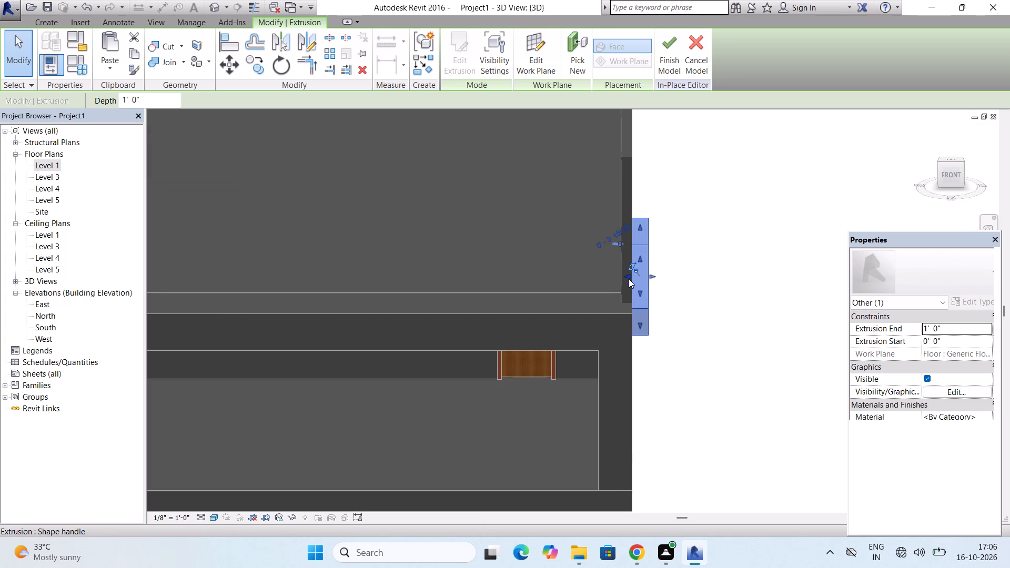
pyautogui.moveTo(629, 275); pyautogui.dragTo(599, 281)
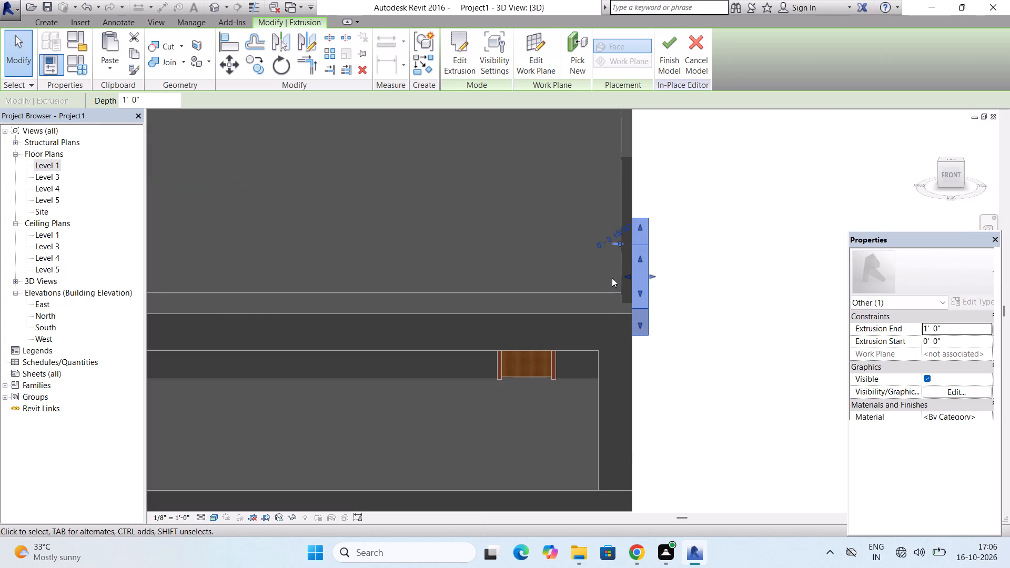
pyautogui.scroll(-3, 656, 266)
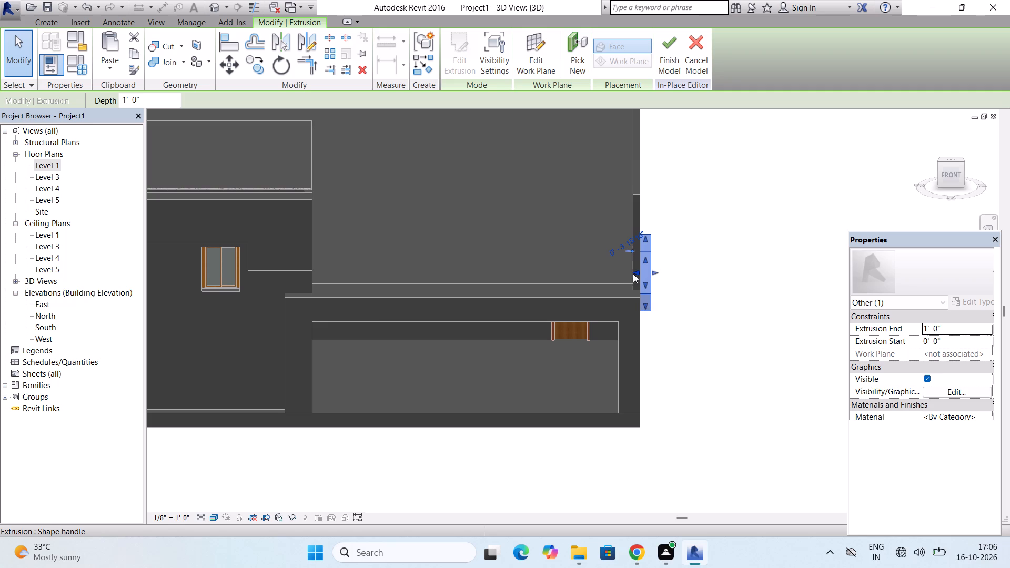
pyautogui.moveTo(636, 271); pyautogui.dragTo(380, 265)
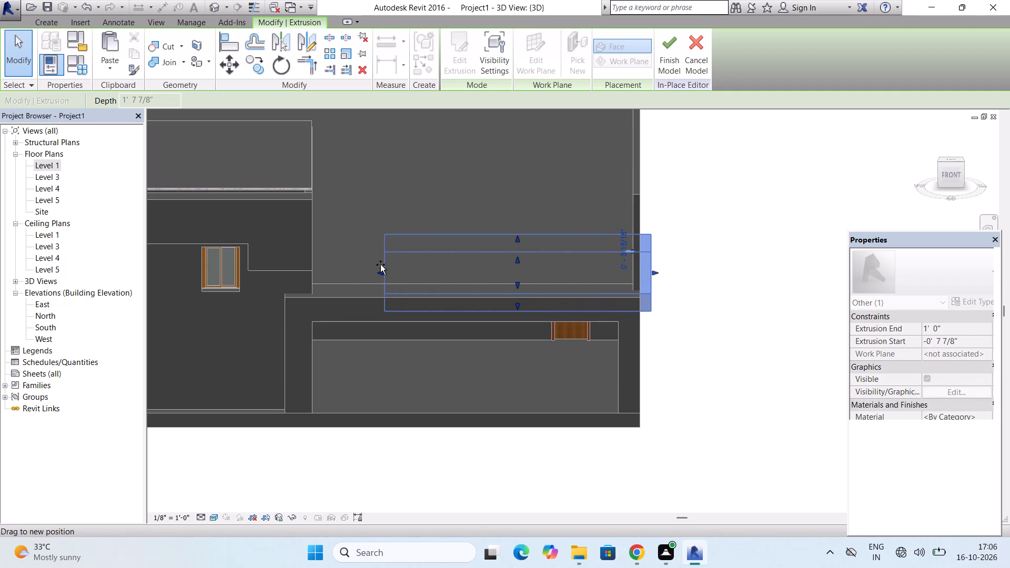
pyautogui.moveTo(380, 265); pyautogui.dragTo(313, 267)
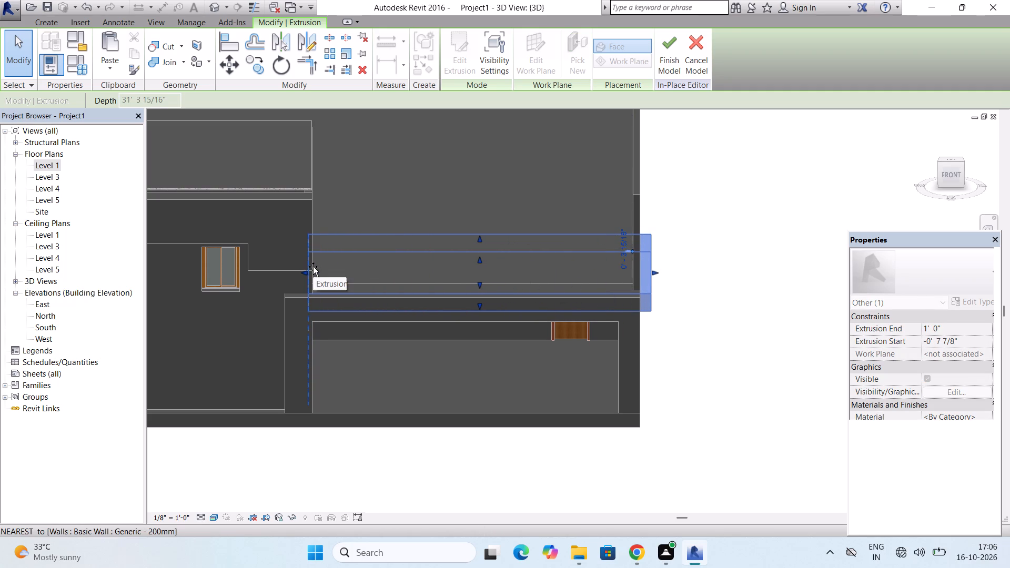
pyautogui.moveTo(313, 267); pyautogui.dragTo(322, 265)
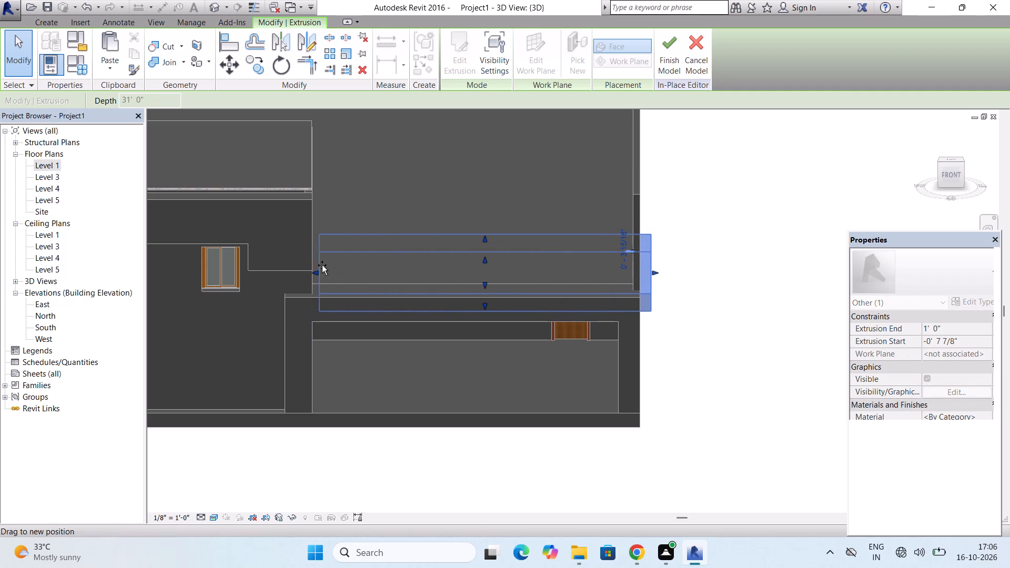
pyautogui.moveTo(322, 265); pyautogui.dragTo(287, 272)
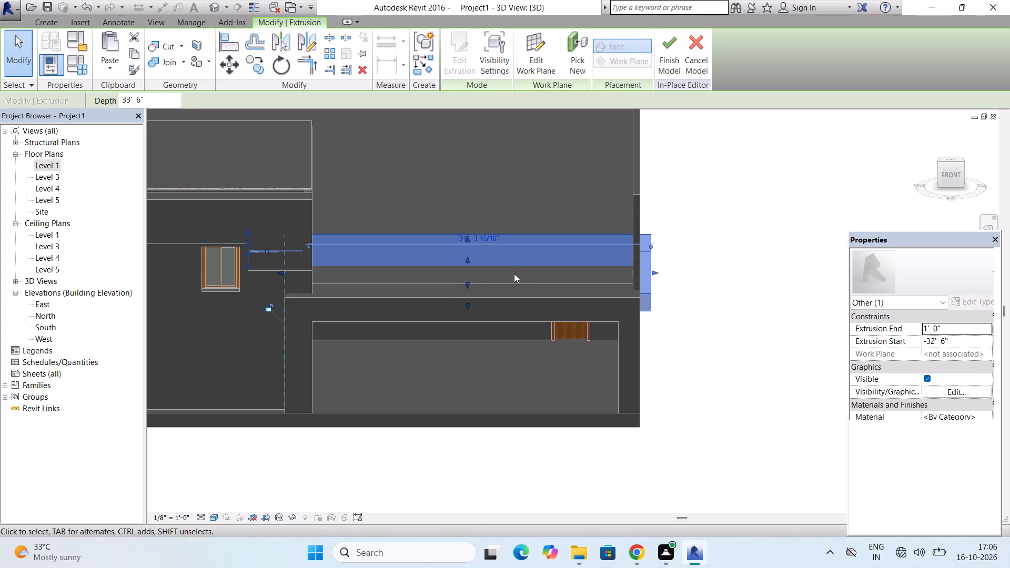
# Stretch the extrusion's end face forward until it lines up with the front face of the terrace frame.
pyautogui.scroll(-2, 664, 280)
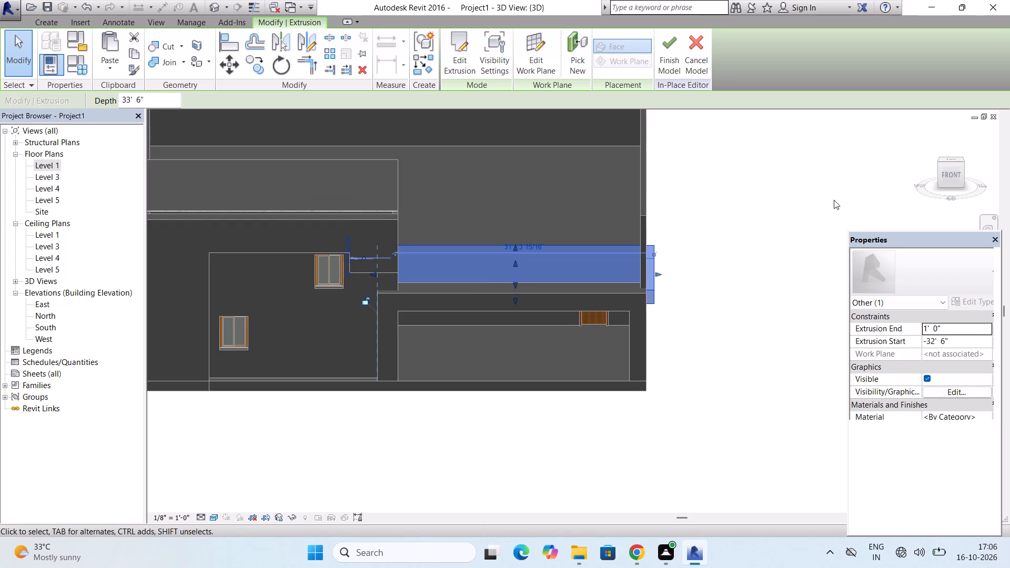
pyautogui.moveTo(938, 165); pyautogui.dragTo(887, 170)
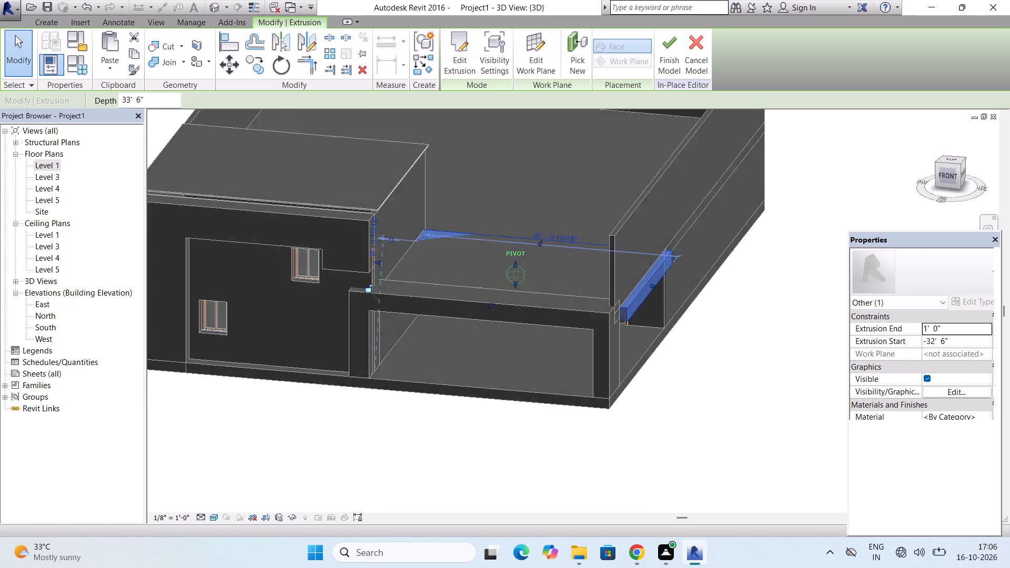
pyautogui.moveTo(887, 170); pyautogui.dragTo(692, 199)
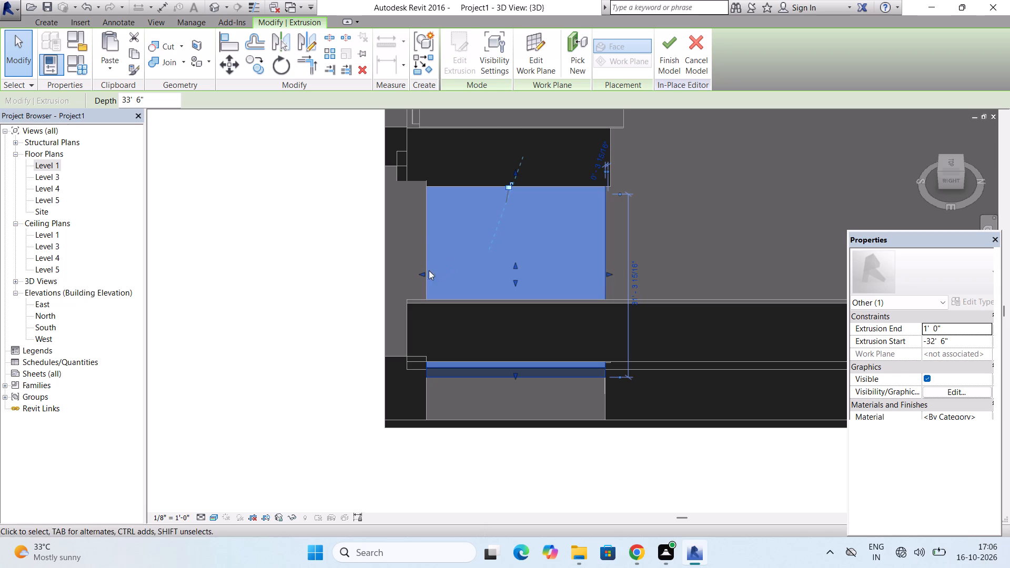
pyautogui.moveTo(422, 273); pyautogui.dragTo(384, 277)
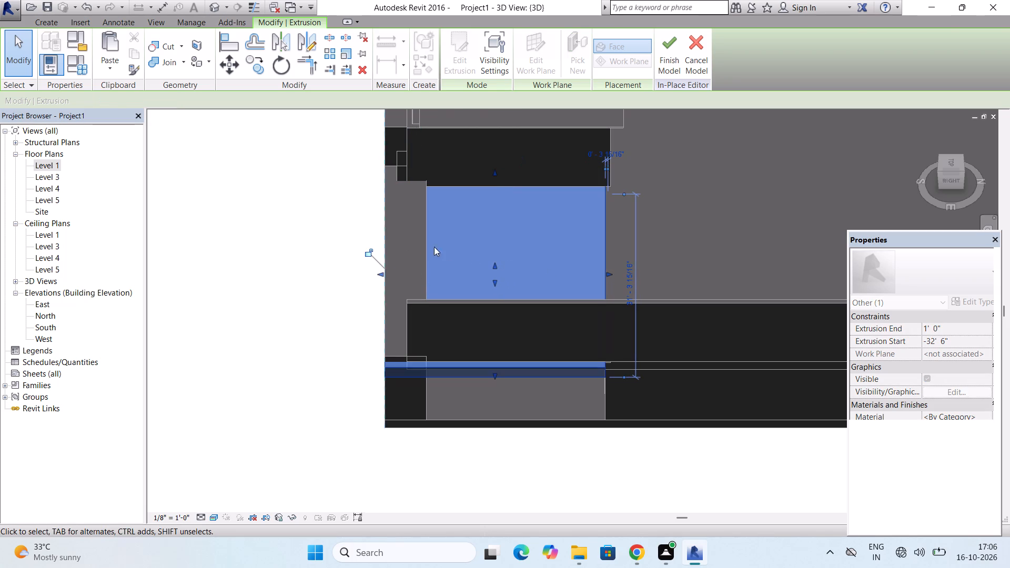
# Pull the extrusion's outer side face back inside the outer wall line, to an extrusion end of -0' 3 15/16".
pyautogui.scroll(-3, 513, 230)
pyautogui.scroll(4, 501, 321)
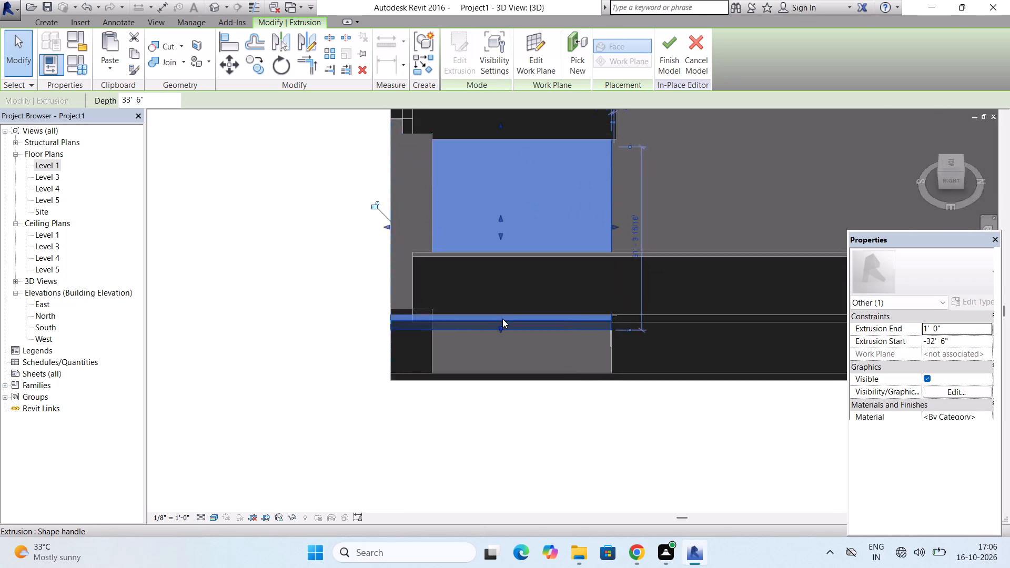
pyautogui.scroll(2, 502, 319)
pyautogui.moveTo(499, 330); pyautogui.dragTo(499, 317)
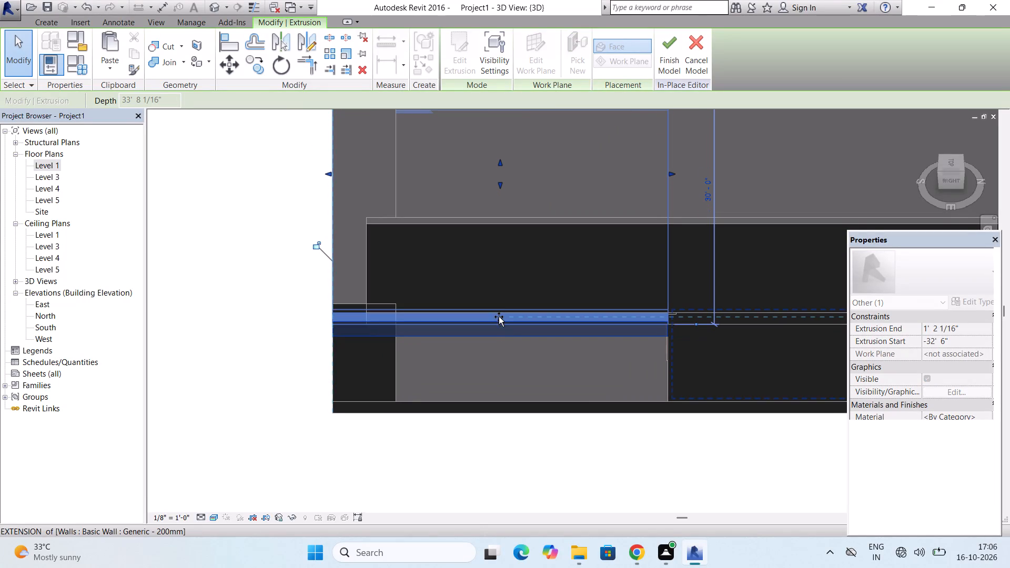
pyautogui.moveTo(499, 317); pyautogui.dragTo(500, 314)
pyautogui.scroll(-3, 542, 337)
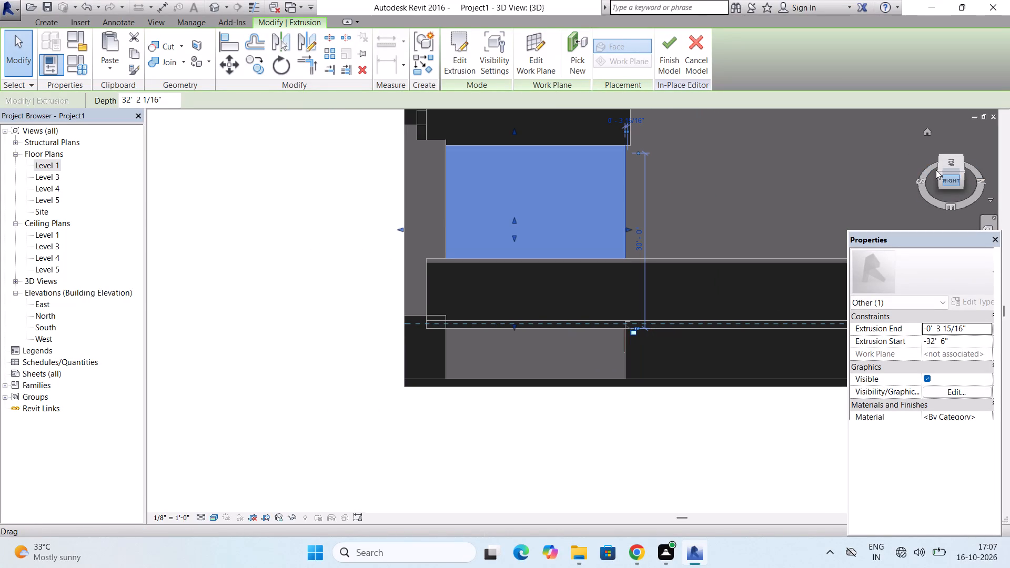
# From a straight side view, stretch the extrusion's bottom face further down below the floor slab to thicken it.
pyautogui.moveTo(939, 172); pyautogui.dragTo(989, 132)
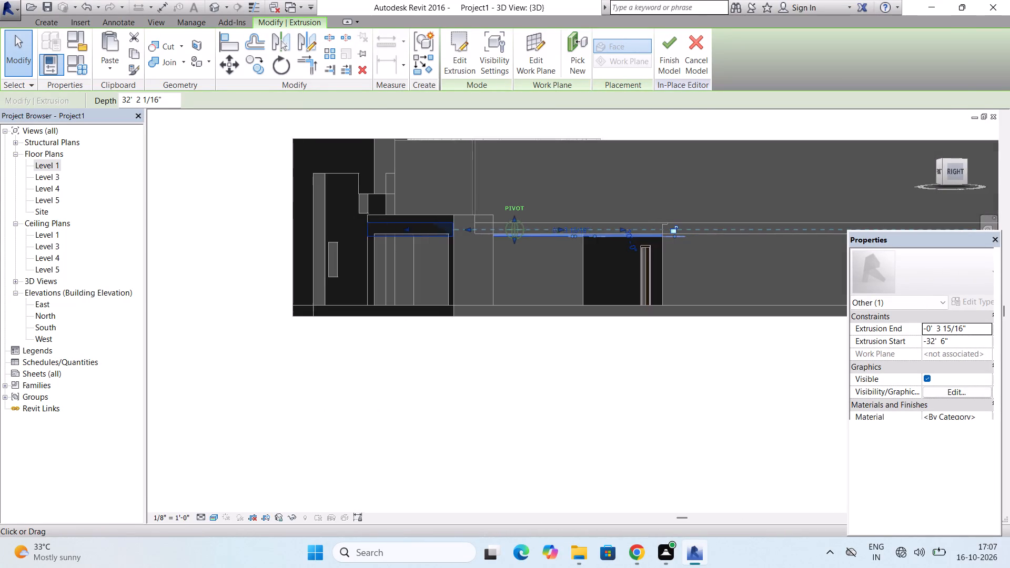
pyautogui.moveTo(989, 132); pyautogui.dragTo(180, 163)
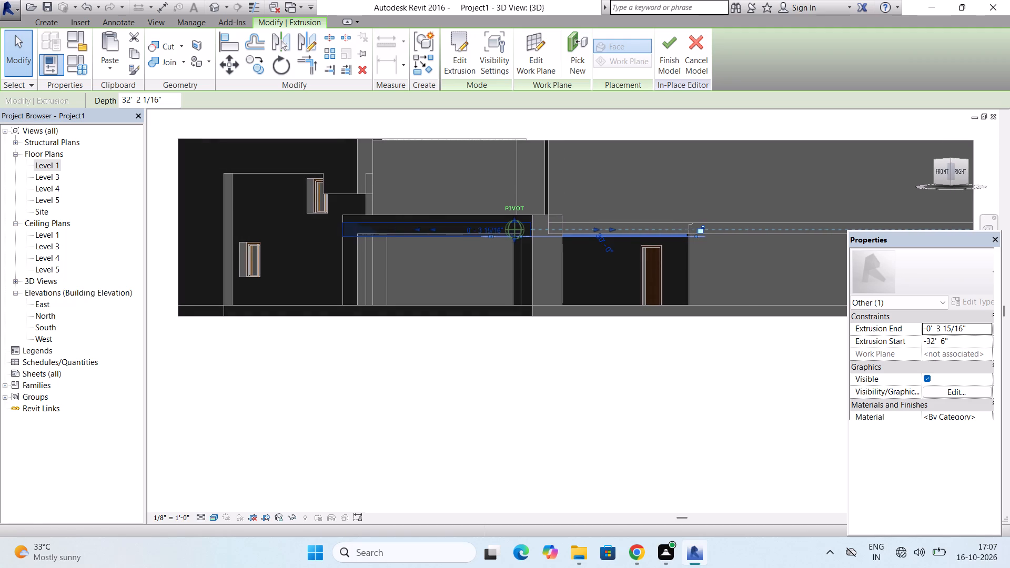
pyautogui.moveTo(180, 163); pyautogui.dragTo(141, 171)
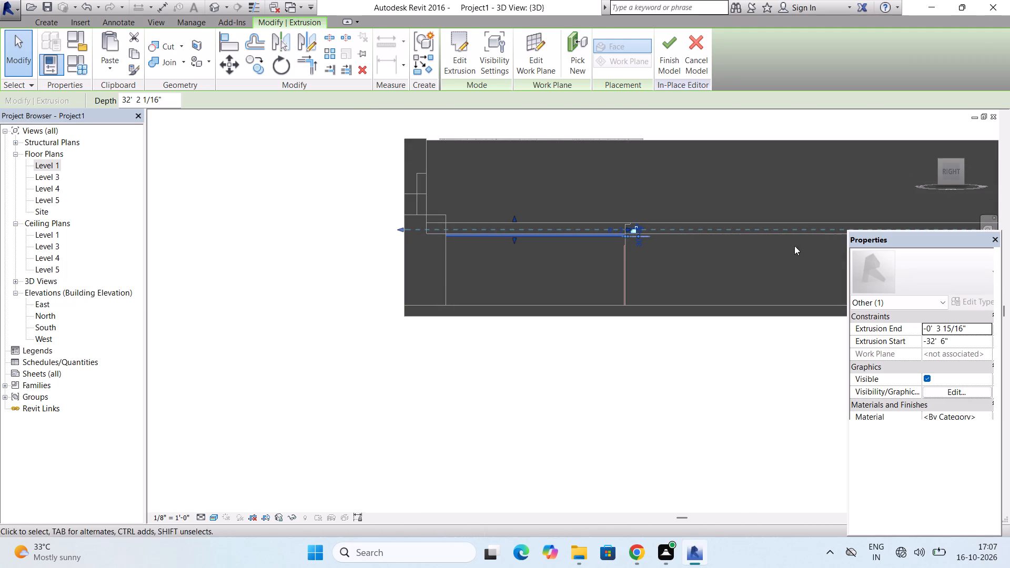
pyautogui.scroll(6, 514, 246)
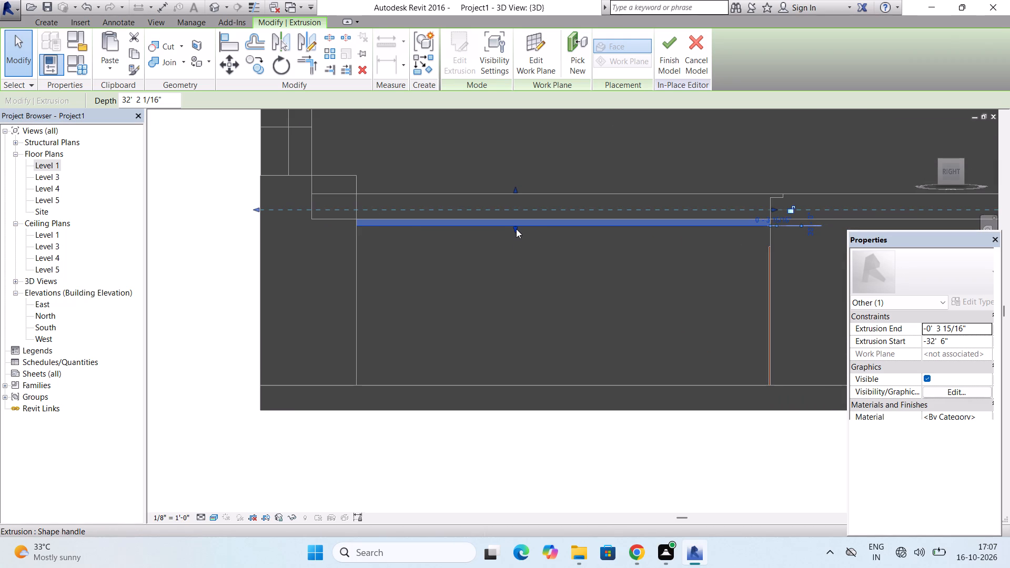
pyautogui.moveTo(513, 228); pyautogui.dragTo(513, 237)
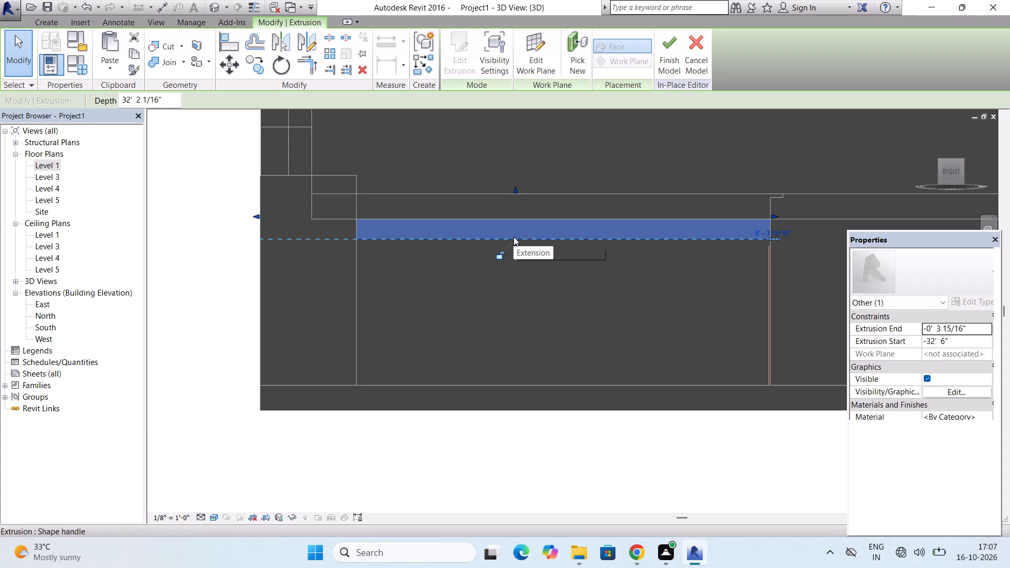
pyautogui.press('Escape')
# Pull the extrusion's front end face back so the slab sits recessed behind the terrace frame's front face.
pyautogui.scroll(-4, 577, 216)
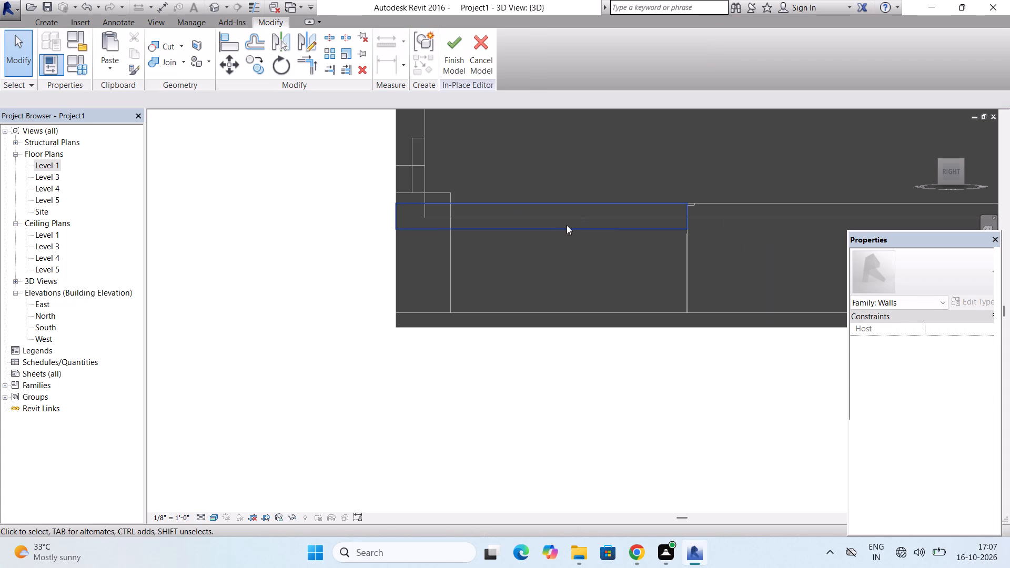
pyautogui.moveTo(938, 159); pyautogui.dragTo(296, 172)
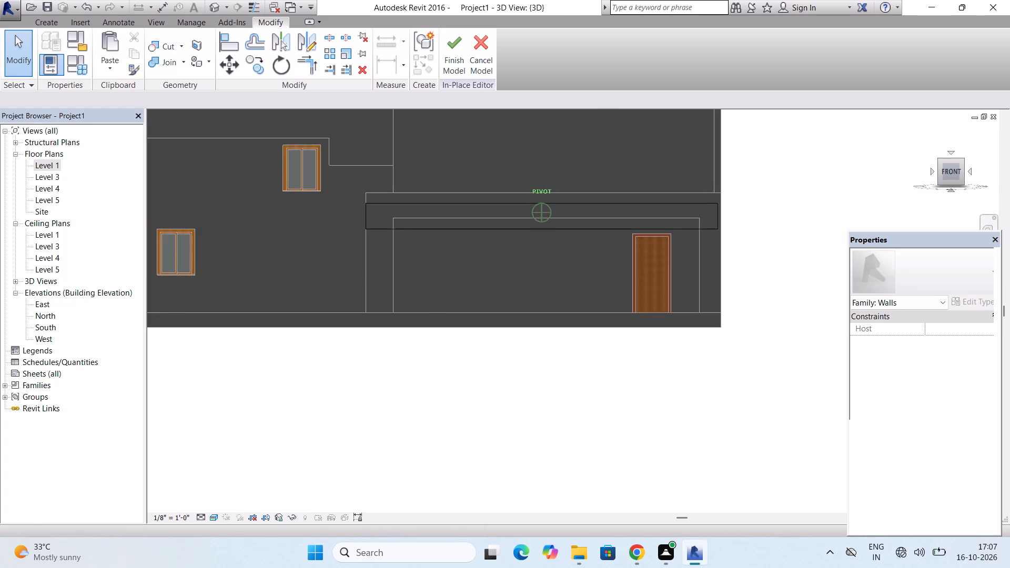
pyautogui.moveTo(296, 172); pyautogui.dragTo(299, 173)
pyautogui.scroll(4, 578, 190)
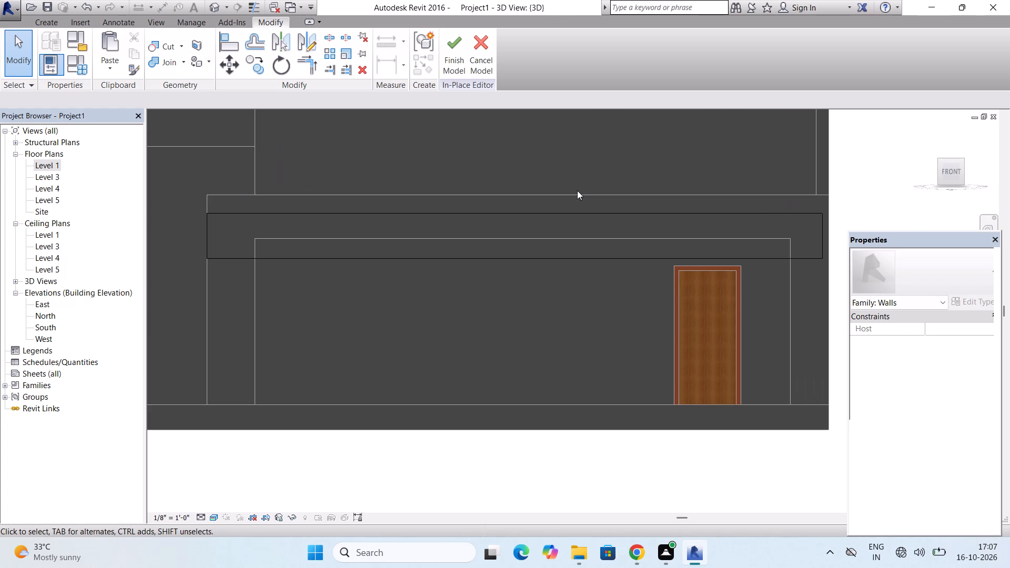
pyautogui.scroll(-2, 577, 190)
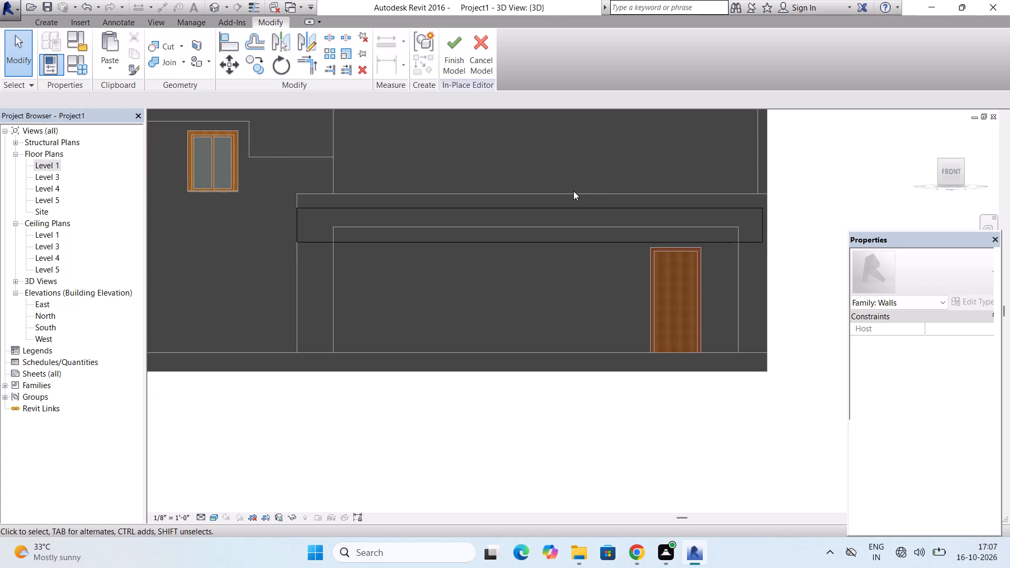
pyautogui.moveTo(941, 161); pyautogui.dragTo(856, 184)
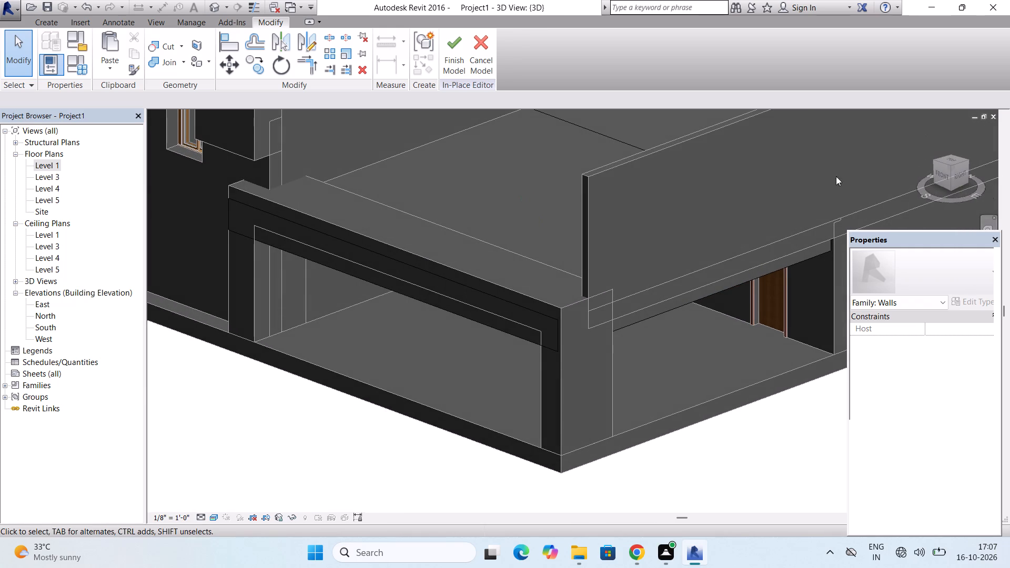
pyautogui.scroll(1, 476, 316)
pyautogui.click(473, 318)
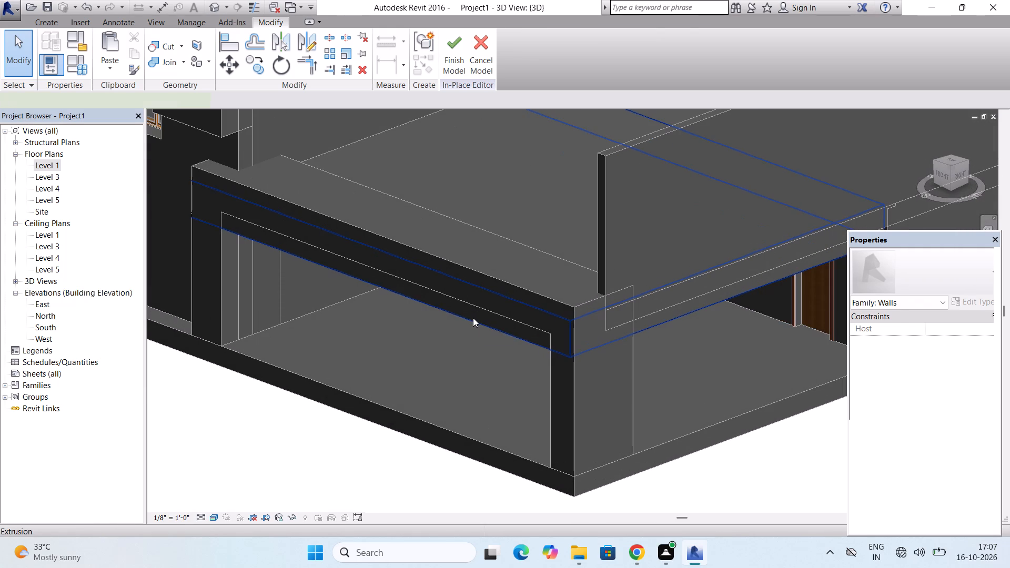
pyautogui.scroll(4, 392, 259)
pyautogui.scroll(-2, 392, 258)
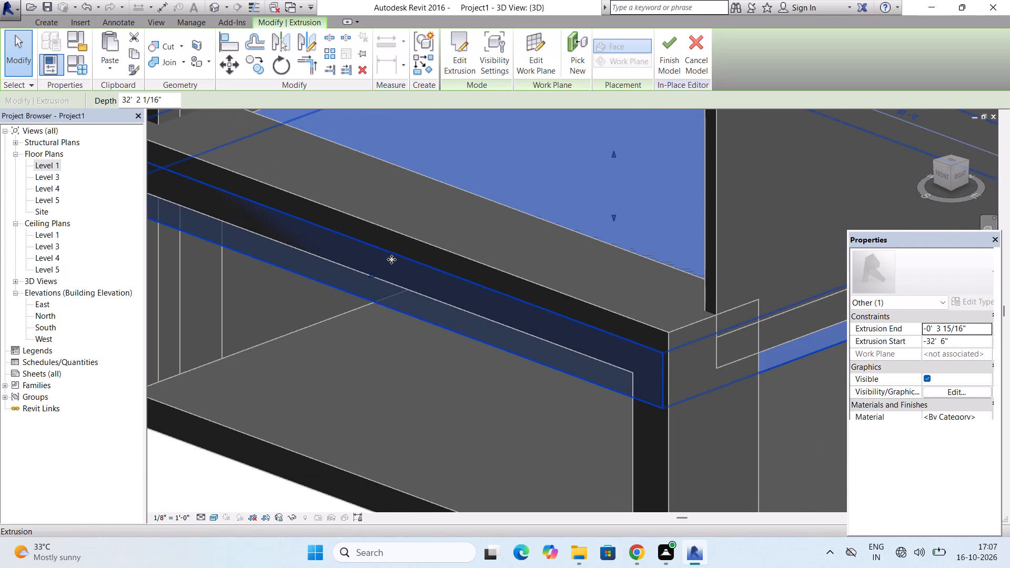
pyautogui.scroll(-1, 391, 259)
pyautogui.moveTo(374, 270); pyautogui.dragTo(384, 270)
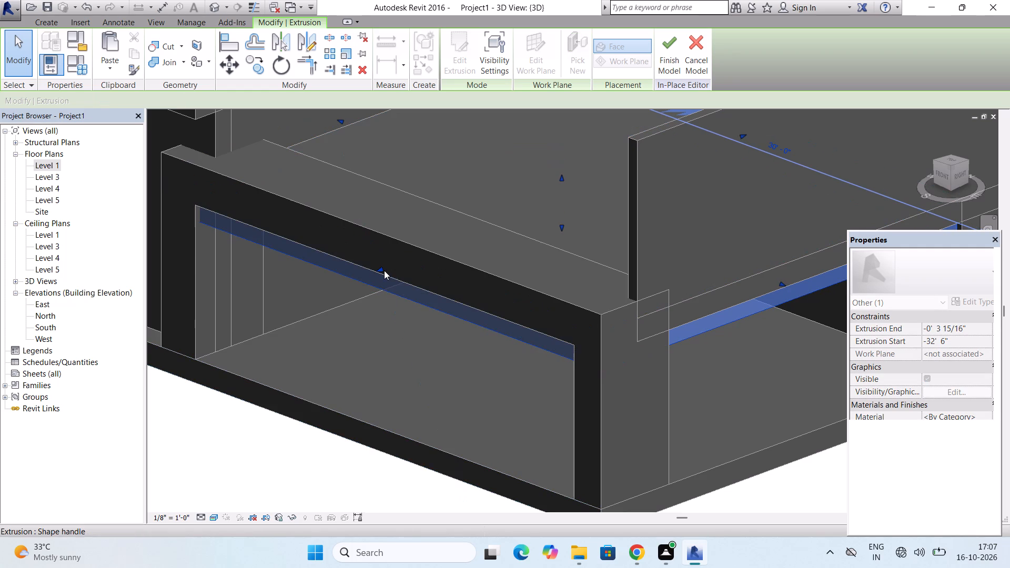
pyautogui.press('Escape')
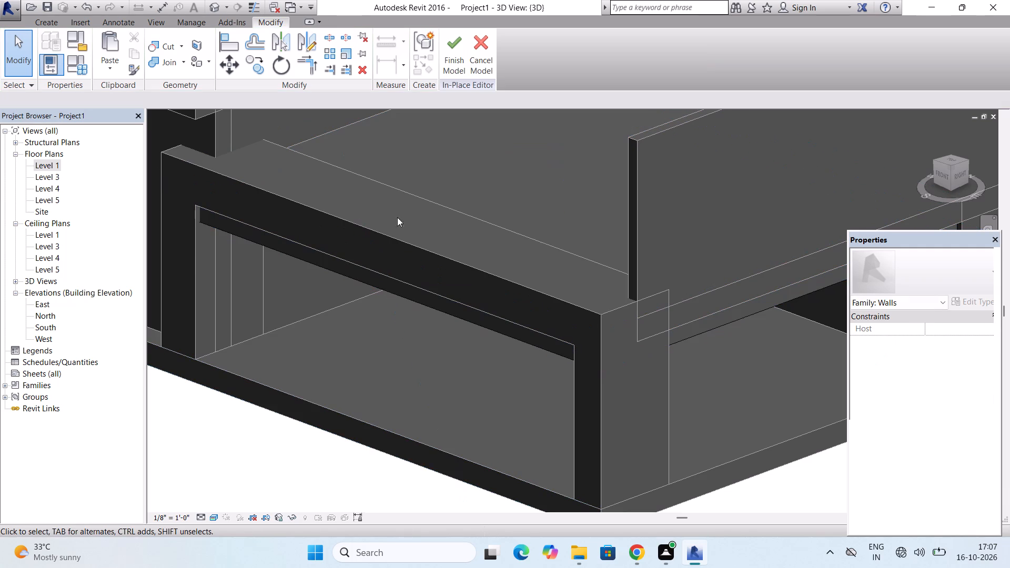
# Check the ceiling slab from the front and finish the in-place model.
pyautogui.scroll(-3, 412, 178)
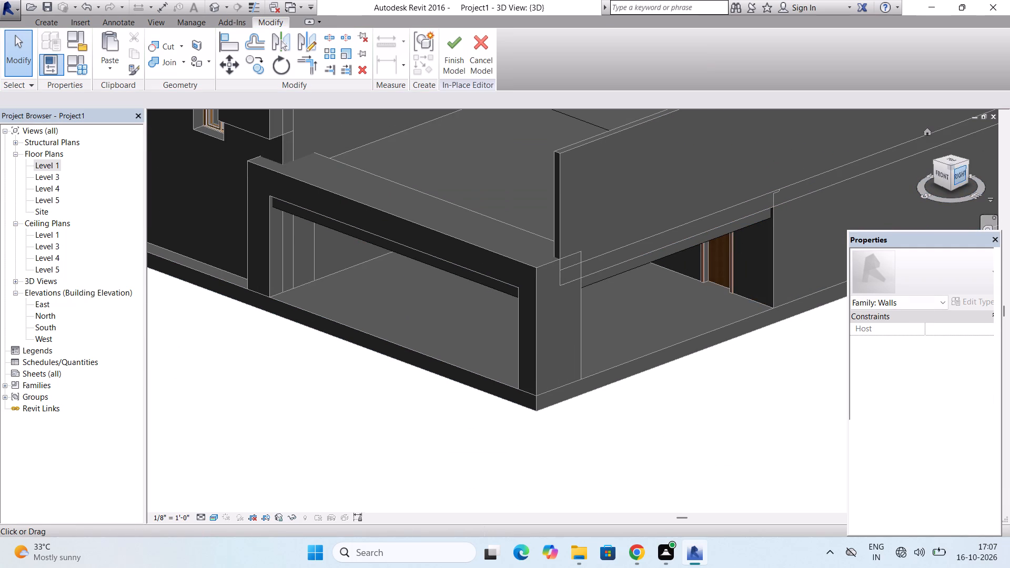
pyautogui.moveTo(950, 168); pyautogui.dragTo(162, 148)
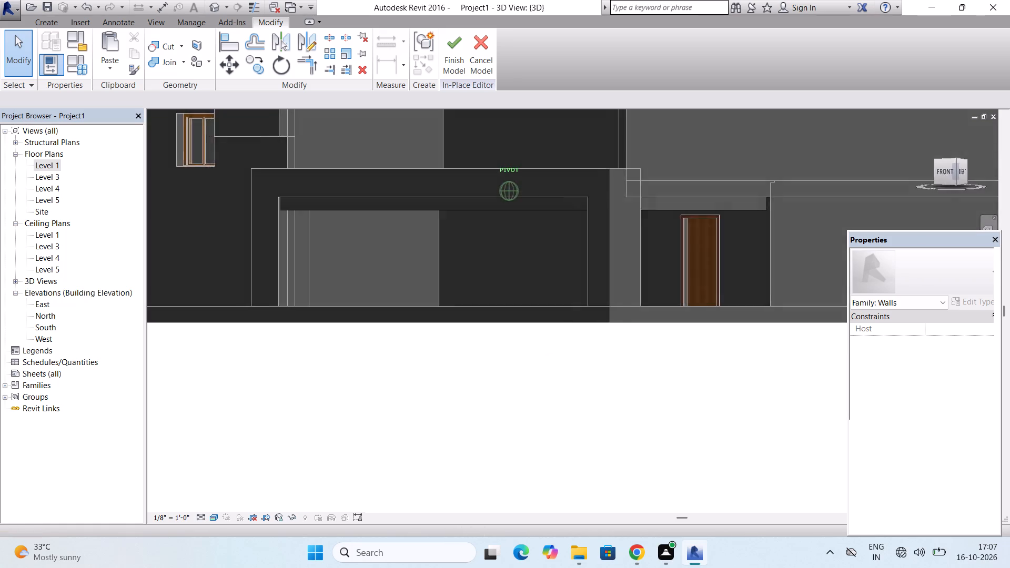
pyautogui.moveTo(162, 148); pyautogui.dragTo(201, 147)
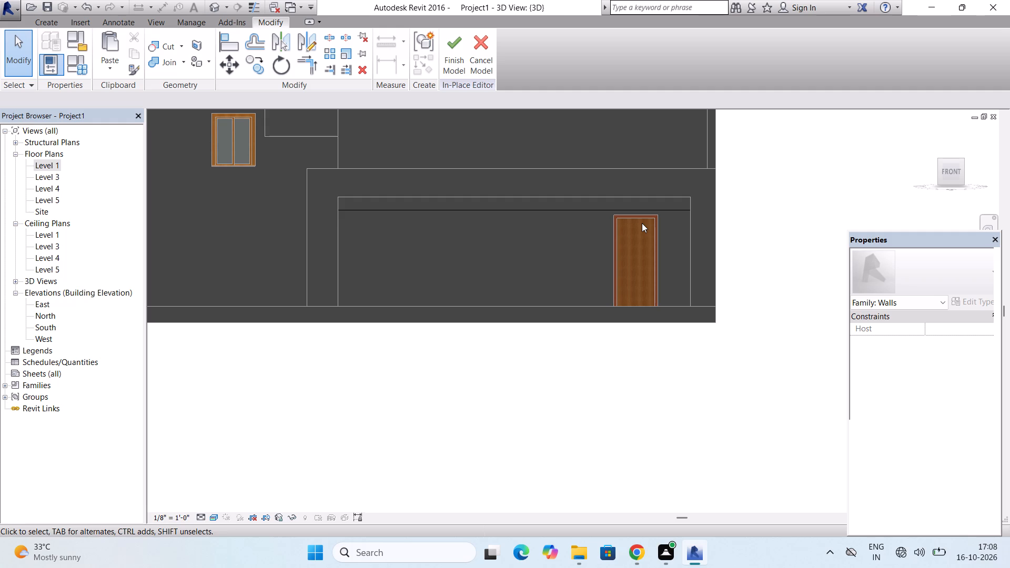
pyautogui.click(465, 66)
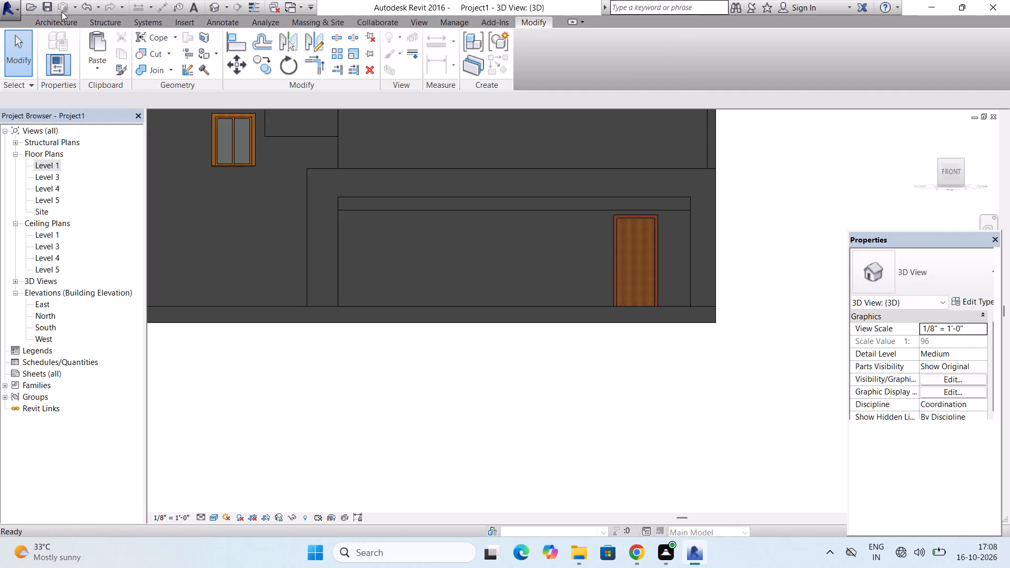
# In the Level 1 plan, place a 36" x 48" Slider with Trim window in the entrance wall, 7' 6" from the inner corner and 16' 6" from the door.
pyautogui.click(62, 20)
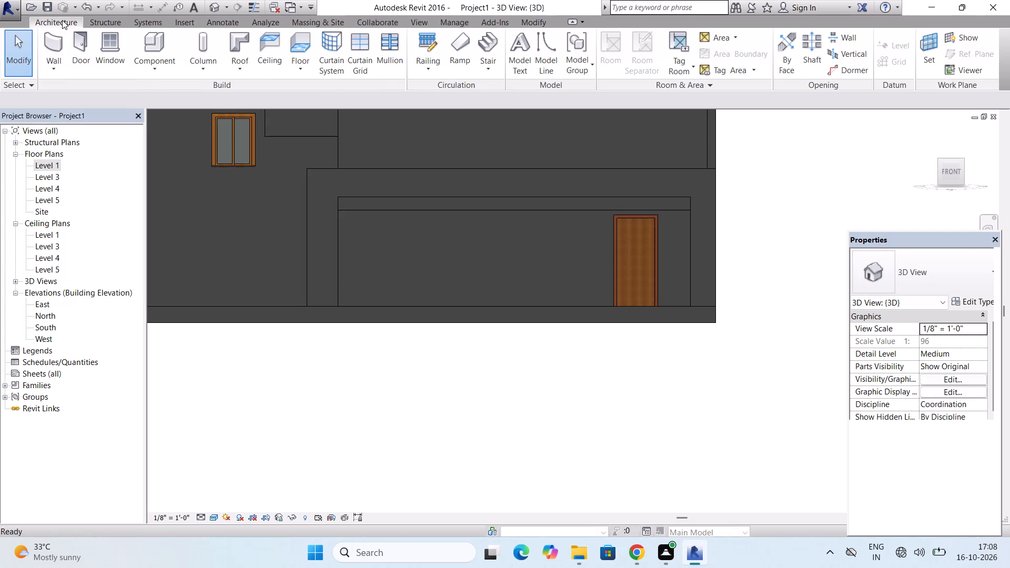
pyautogui.click(110, 39)
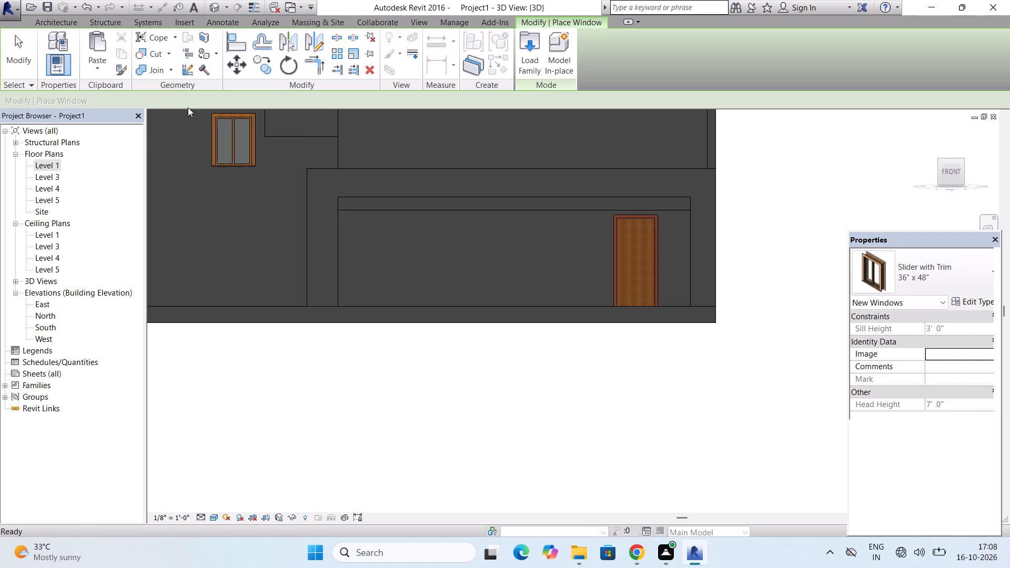
pyautogui.doubleClick(55, 168)
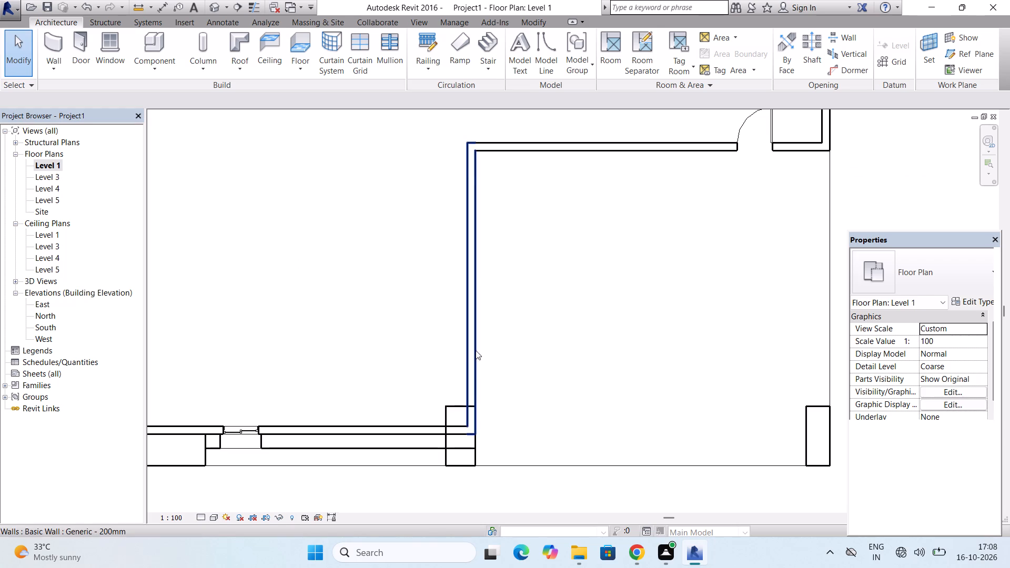
pyautogui.scroll(-4, 472, 351)
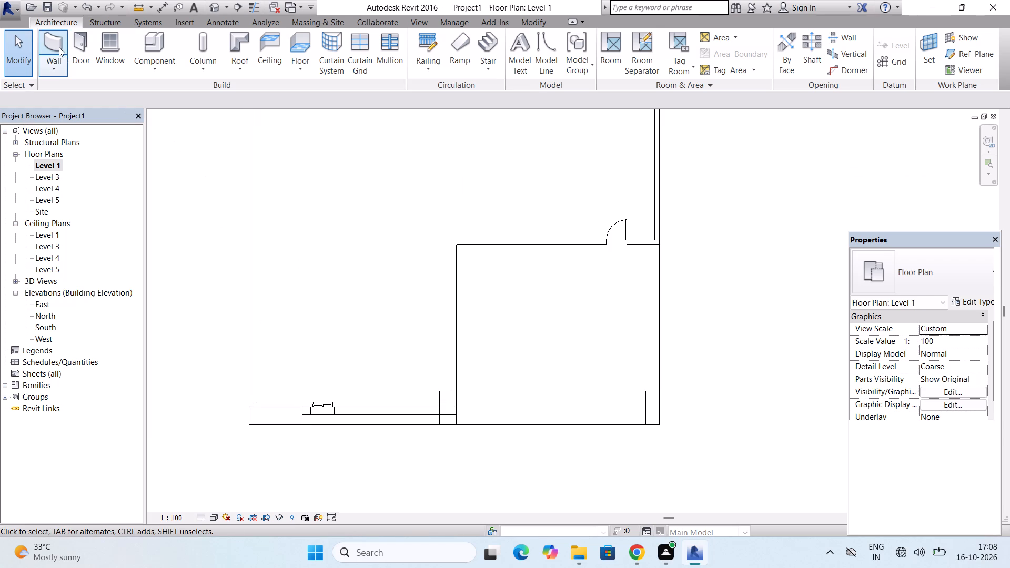
pyautogui.click(106, 44)
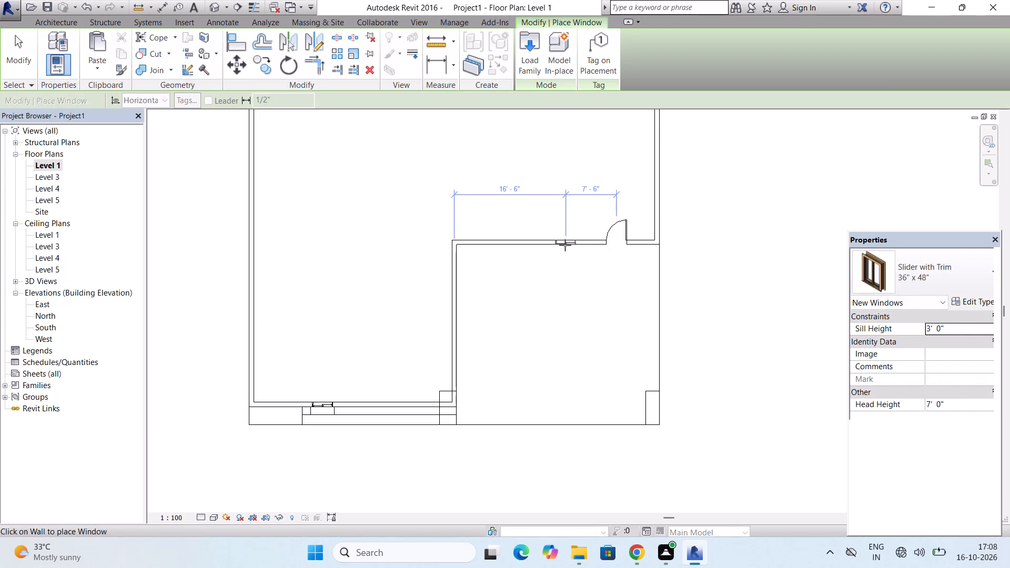
pyautogui.click(504, 243)
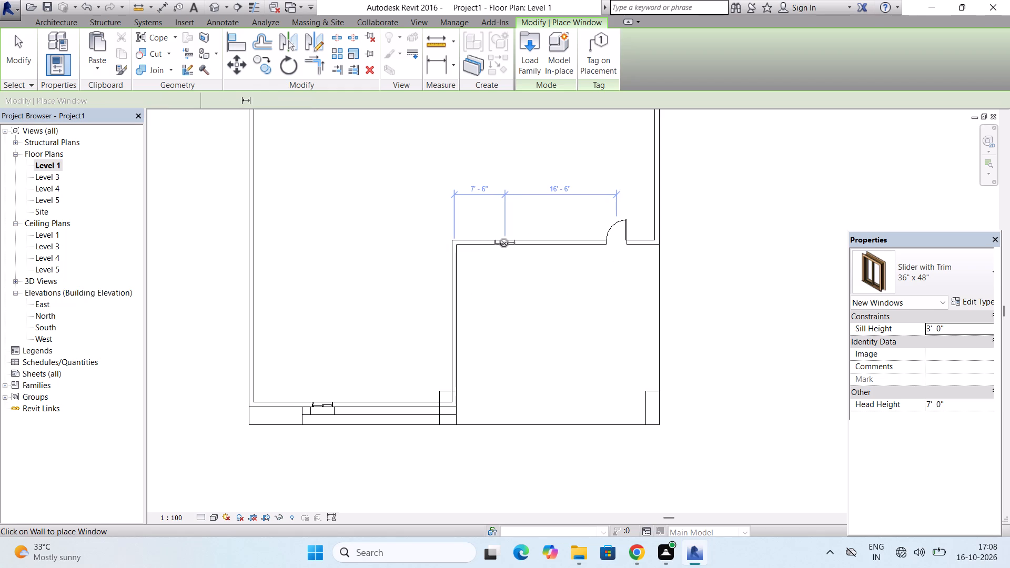
pyautogui.click(213, 5)
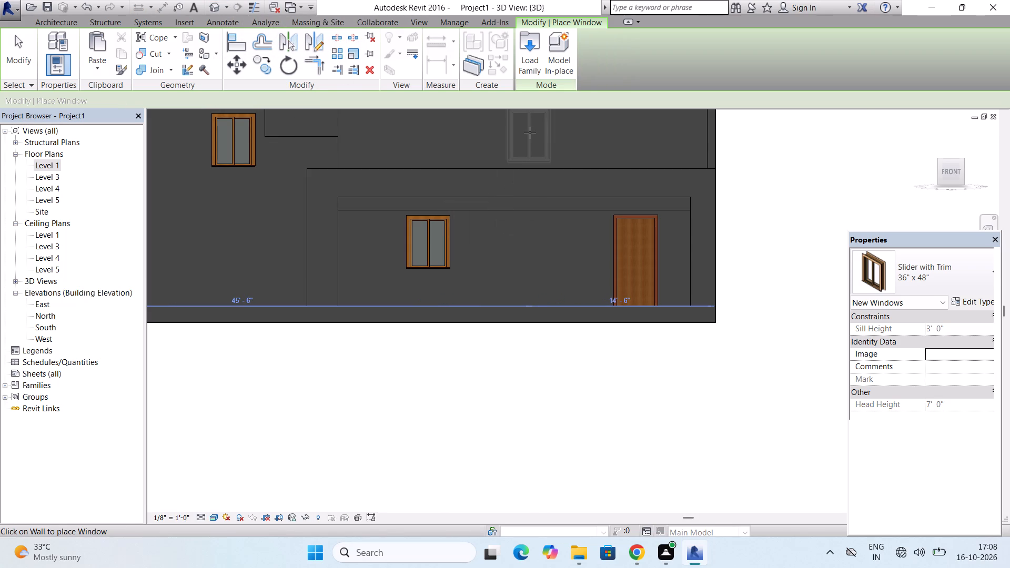
pyautogui.press('Escape')
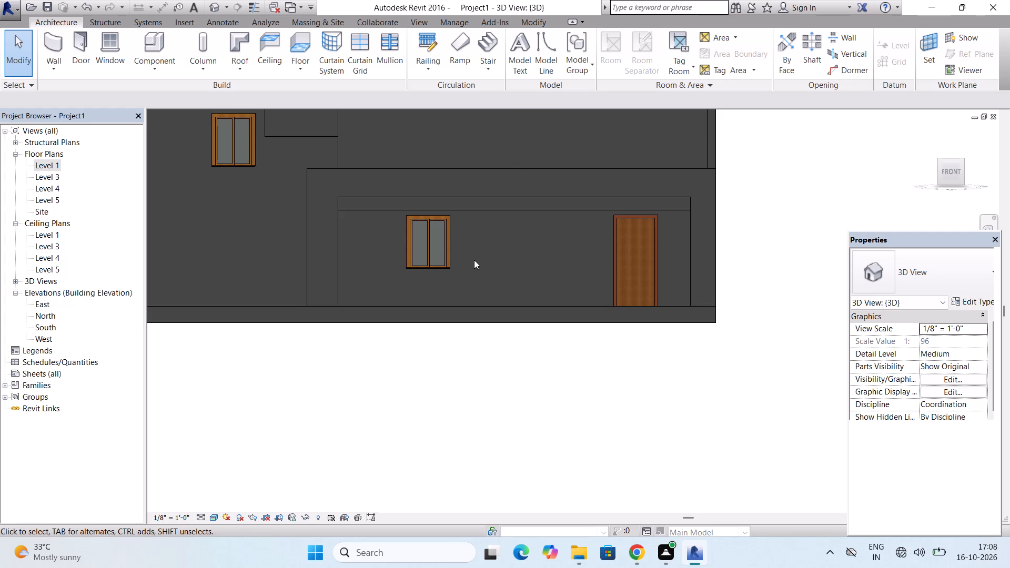
# Move the new entrance window down the wall to a sill height of 2' 0".
pyautogui.scroll(2, 474, 260)
pyautogui.scroll(-2, 474, 260)
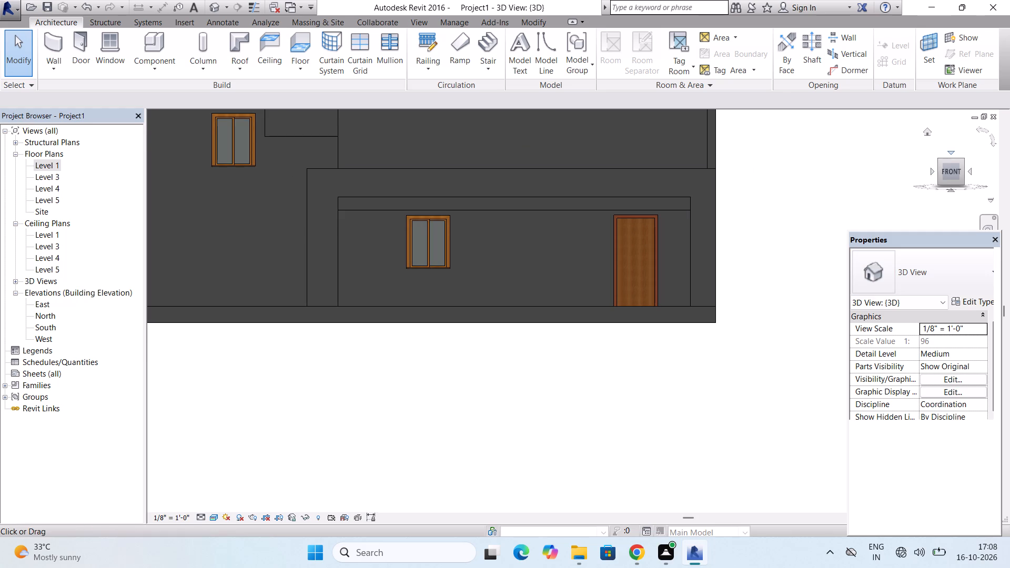
pyautogui.moveTo(942, 159); pyautogui.dragTo(946, 146)
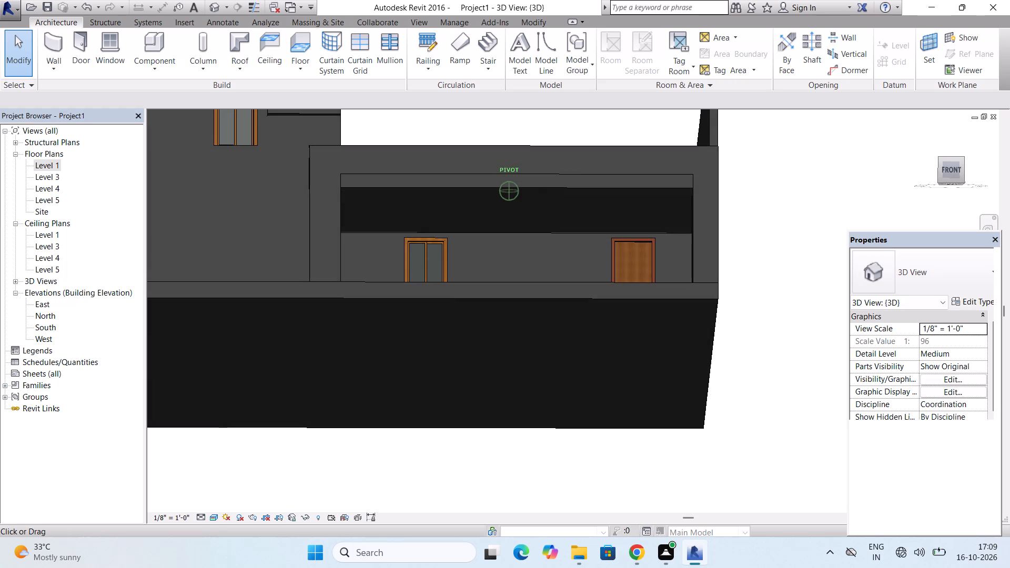
pyautogui.moveTo(946, 146); pyautogui.dragTo(948, 139)
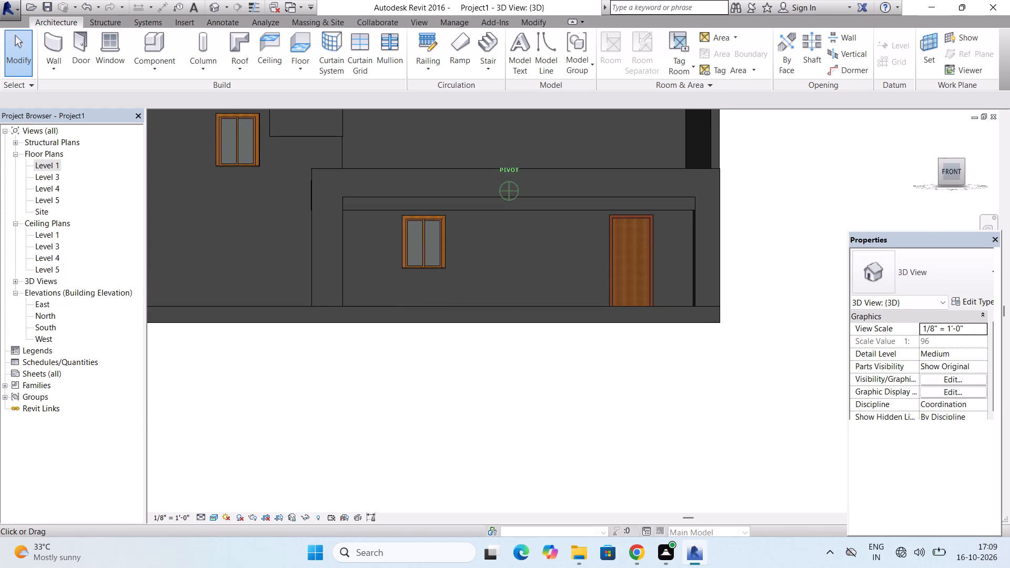
pyautogui.moveTo(948, 139); pyautogui.dragTo(947, 129)
pyautogui.scroll(3, 428, 234)
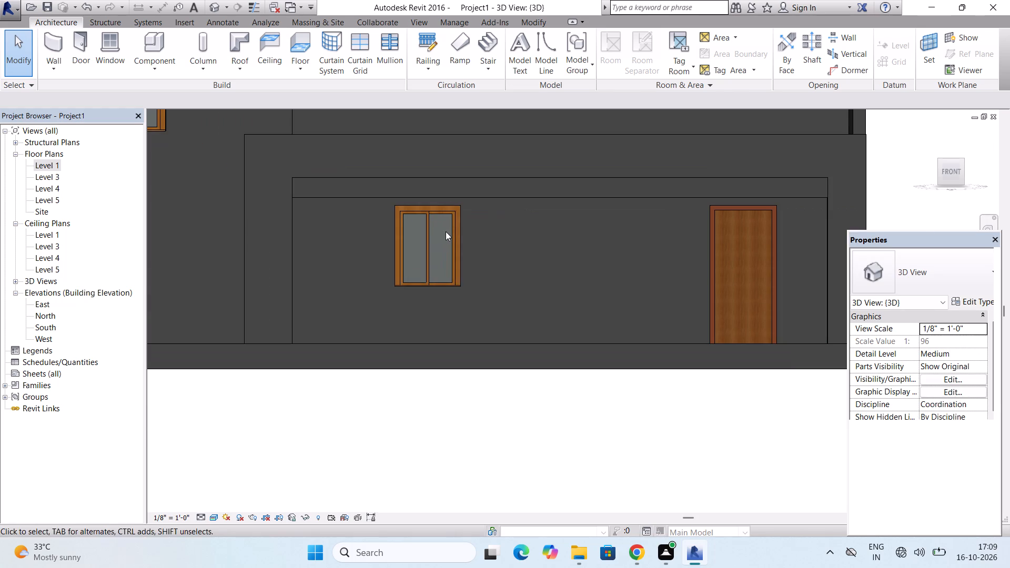
pyautogui.click(455, 228)
pyautogui.moveTo(447, 209); pyautogui.dragTo(448, 222)
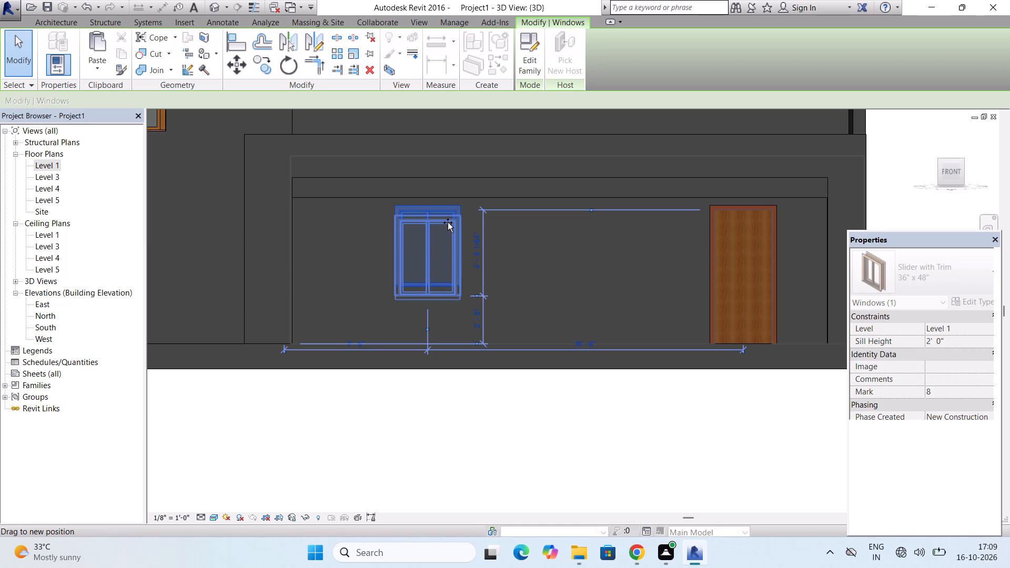
pyautogui.moveTo(448, 222); pyautogui.dragTo(447, 226)
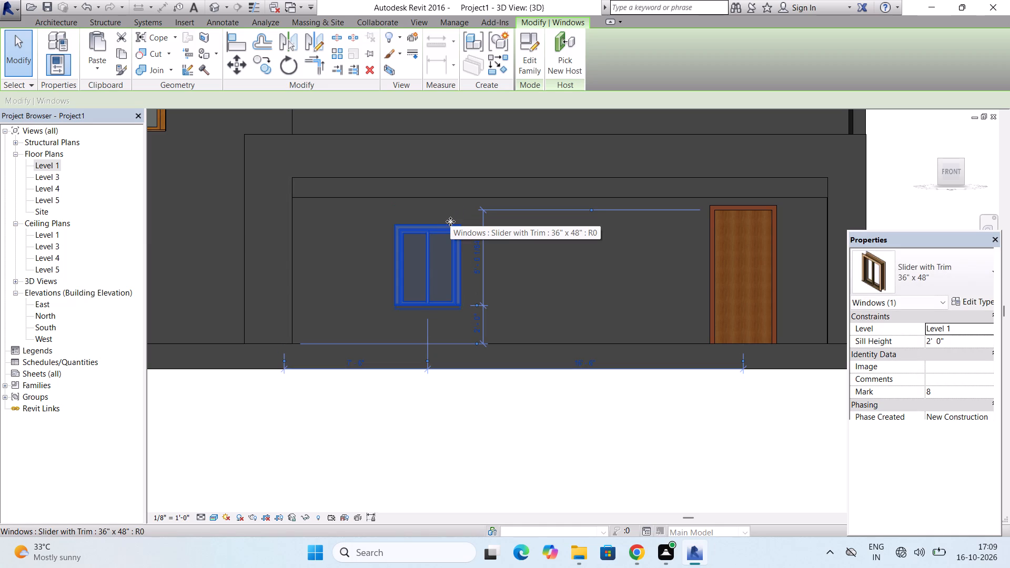
pyautogui.press('Escape')
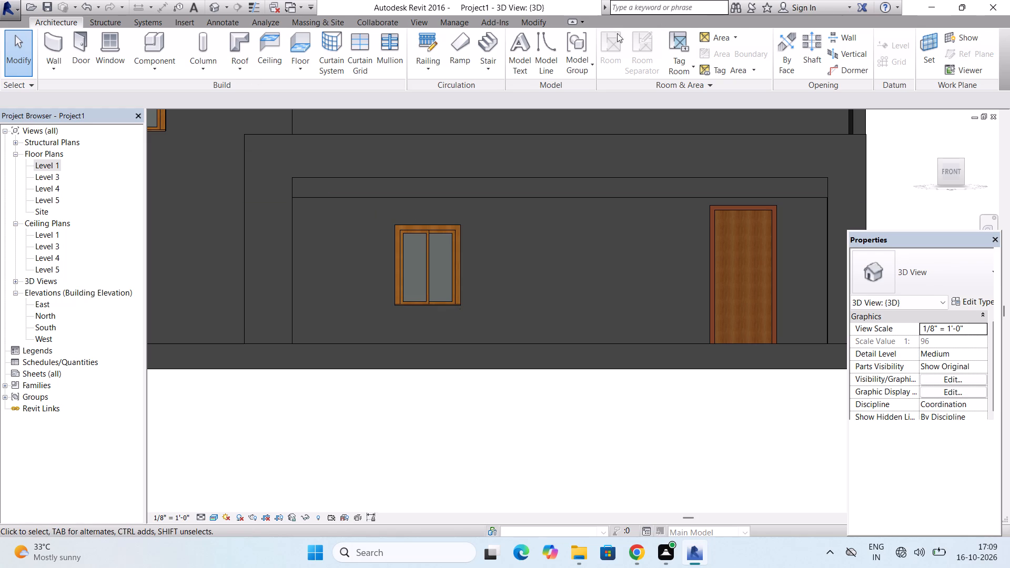
# Set the work plane by picking the underside of the ceiling slab over the entrance.
pyautogui.click(936, 54)
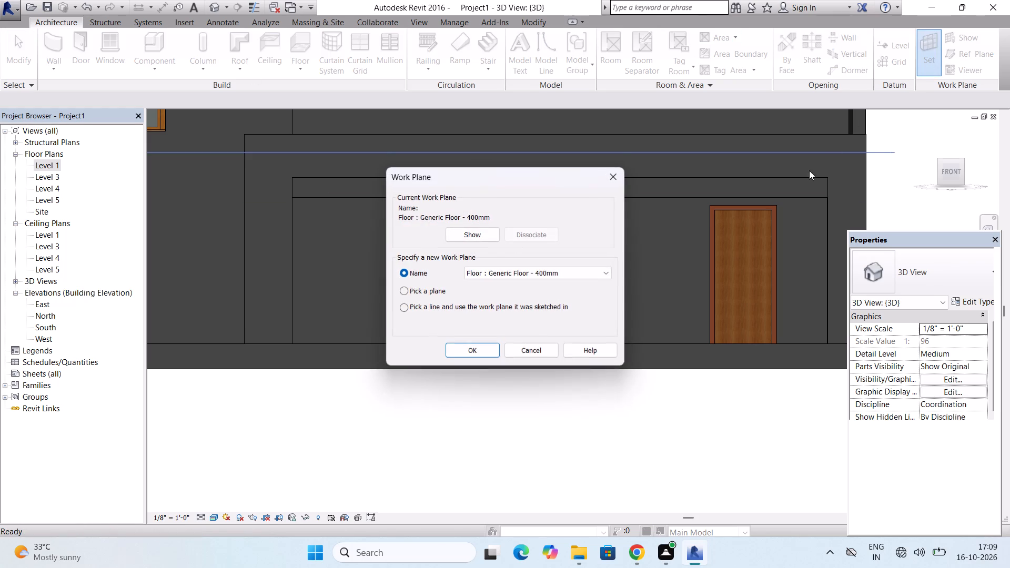
pyautogui.click(403, 290)
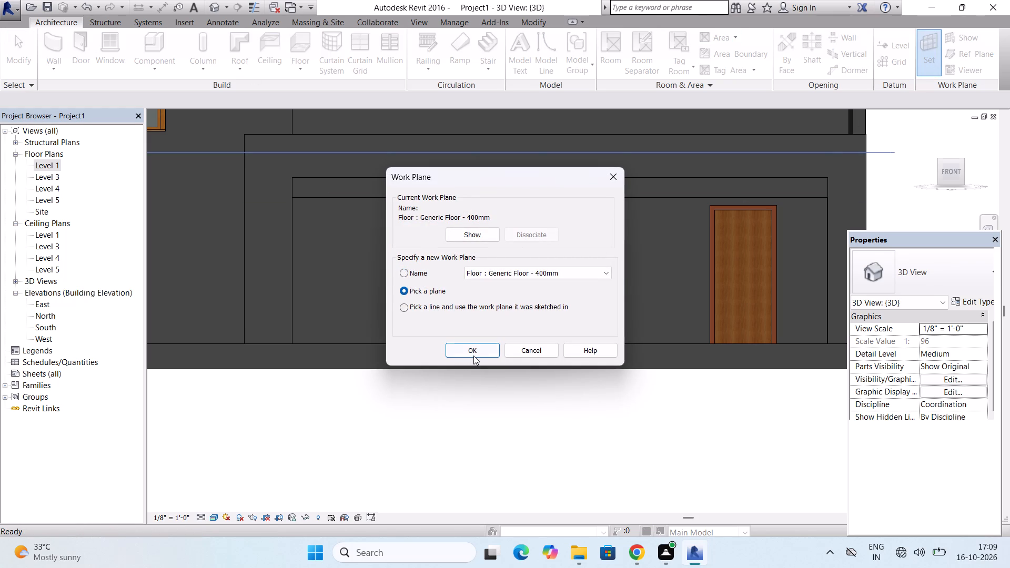
pyautogui.click(476, 349)
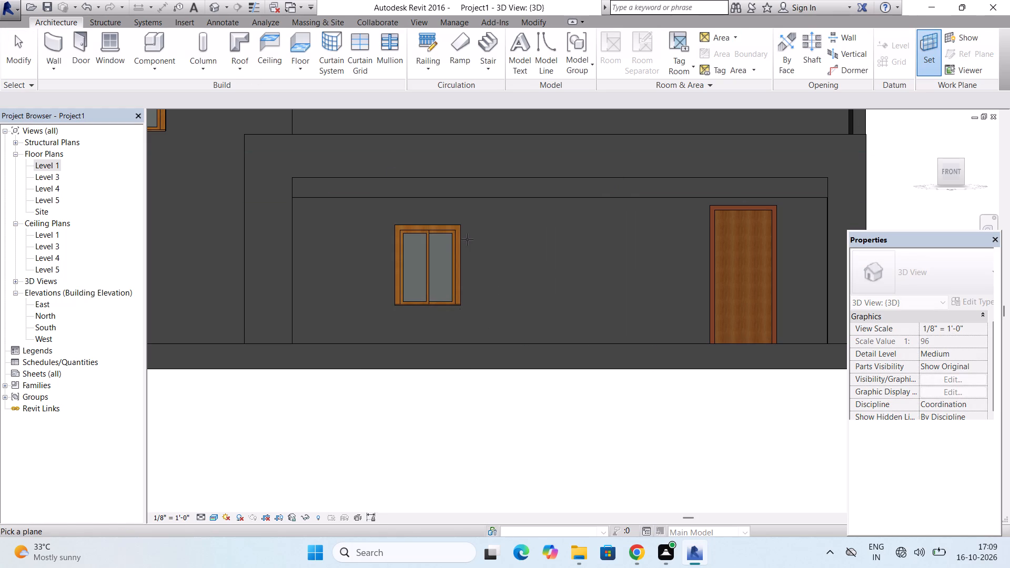
pyautogui.scroll(-3, 467, 239)
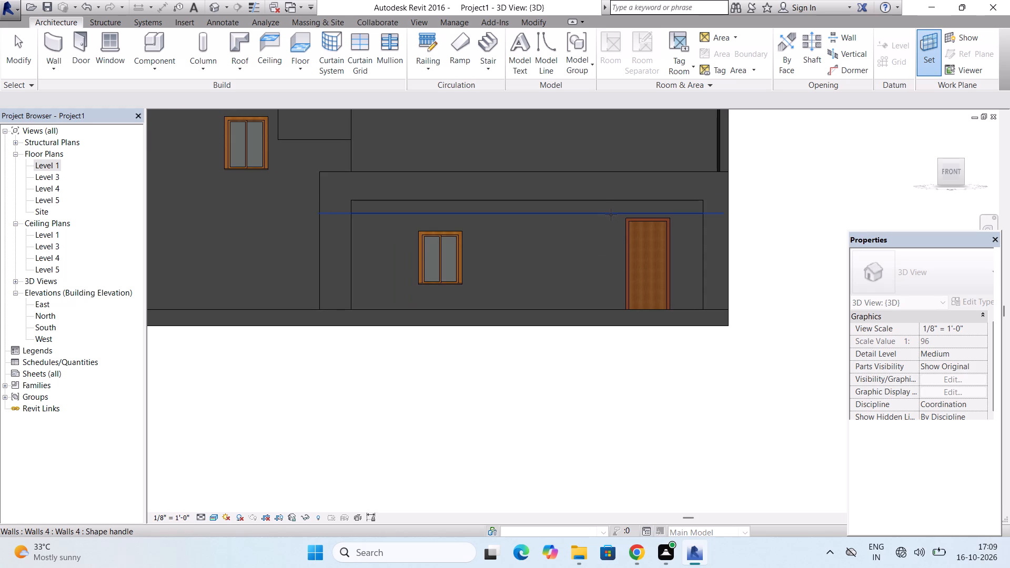
pyautogui.click(611, 215)
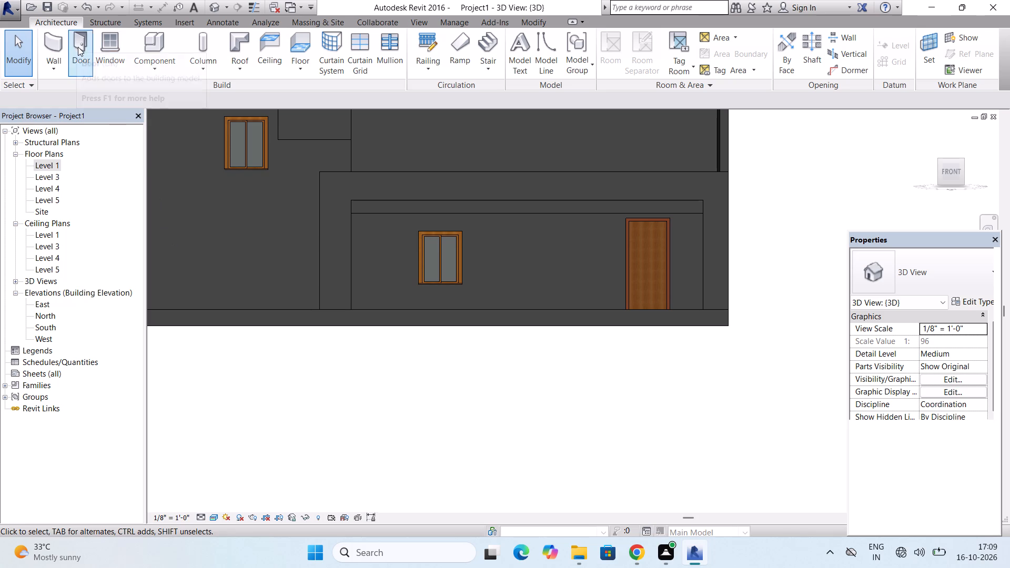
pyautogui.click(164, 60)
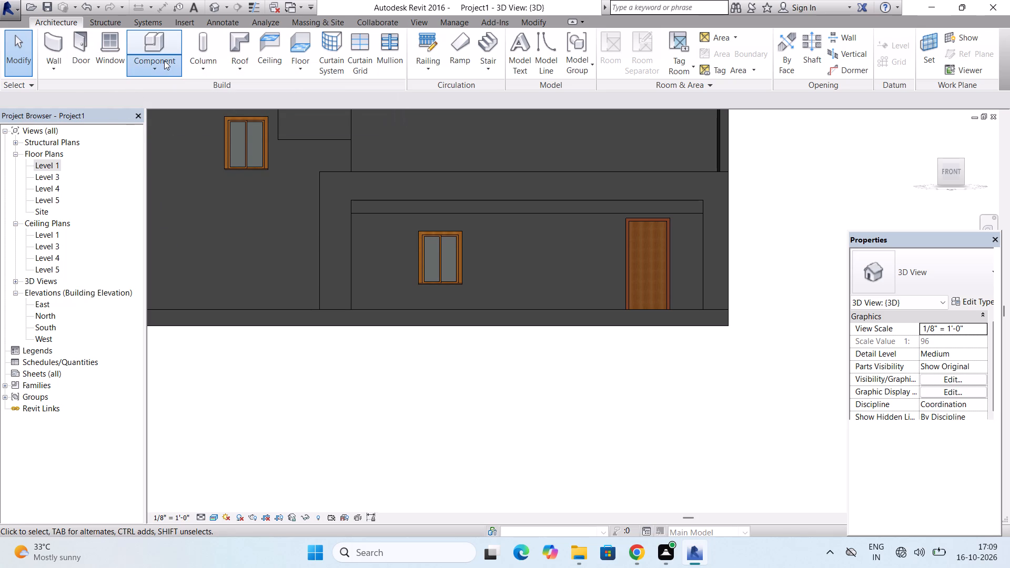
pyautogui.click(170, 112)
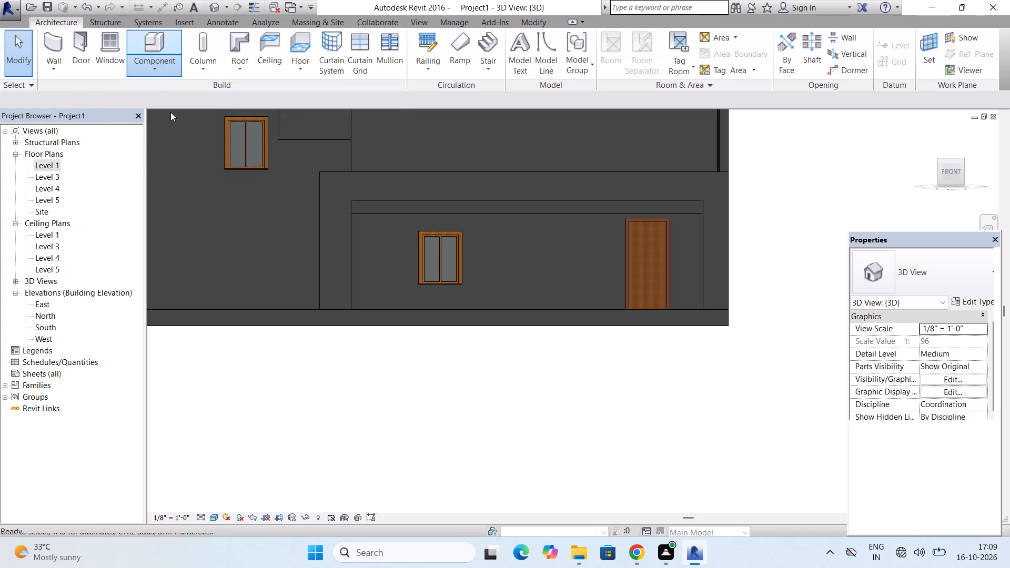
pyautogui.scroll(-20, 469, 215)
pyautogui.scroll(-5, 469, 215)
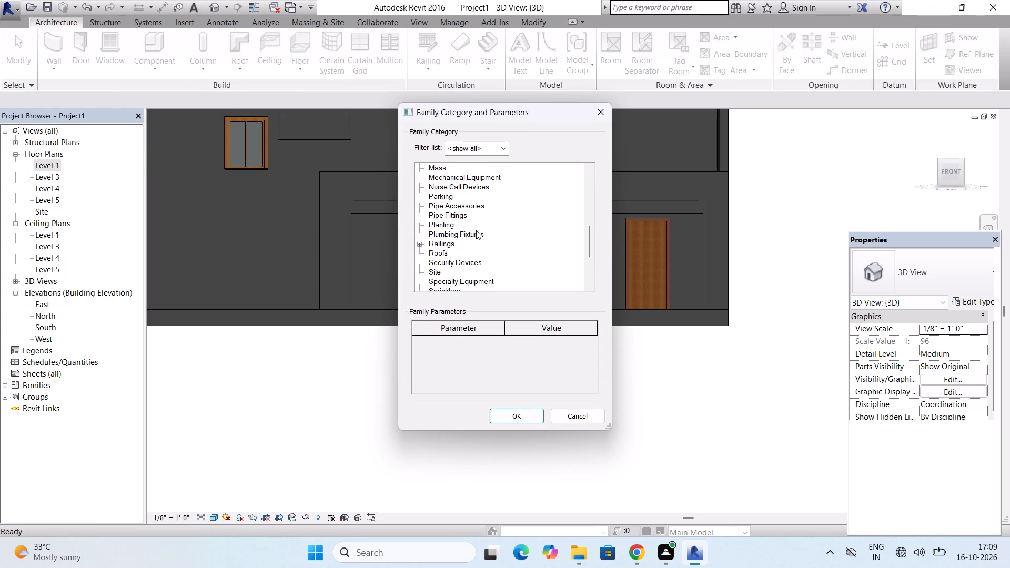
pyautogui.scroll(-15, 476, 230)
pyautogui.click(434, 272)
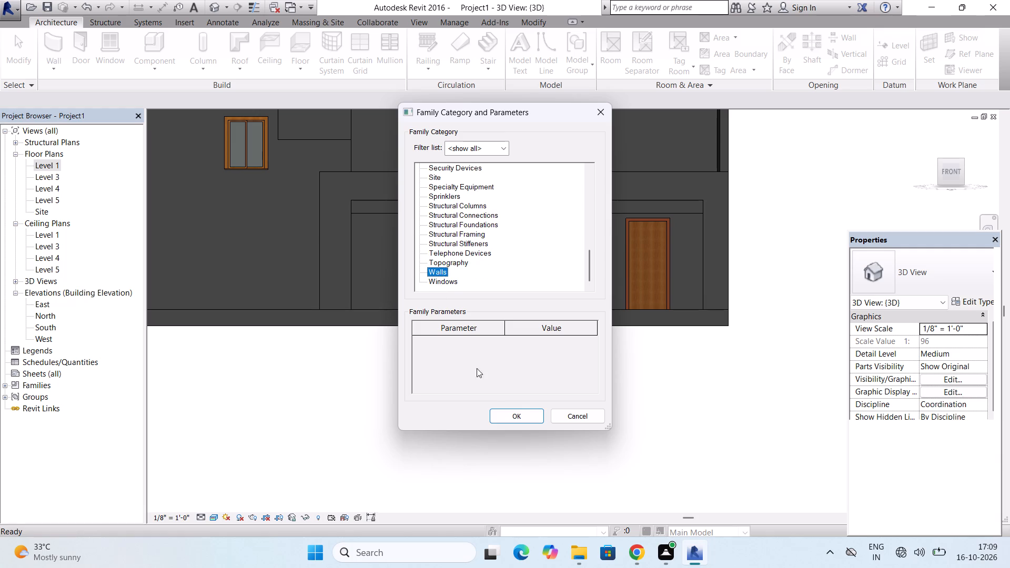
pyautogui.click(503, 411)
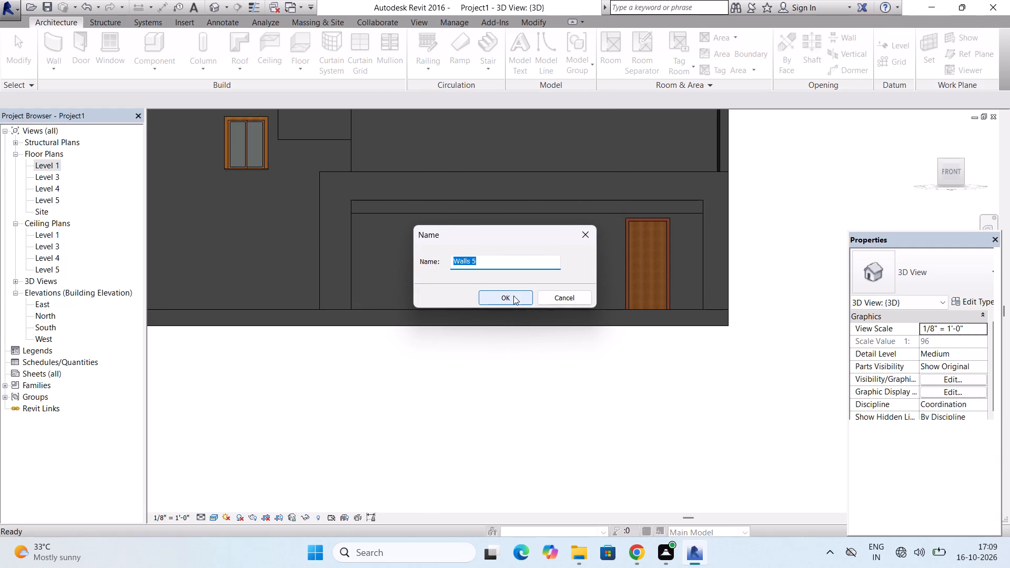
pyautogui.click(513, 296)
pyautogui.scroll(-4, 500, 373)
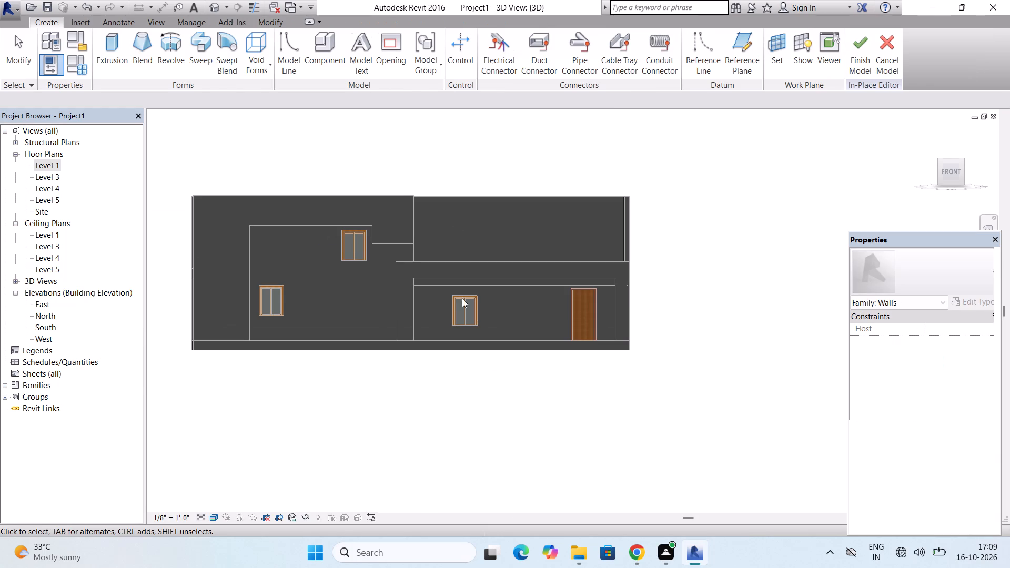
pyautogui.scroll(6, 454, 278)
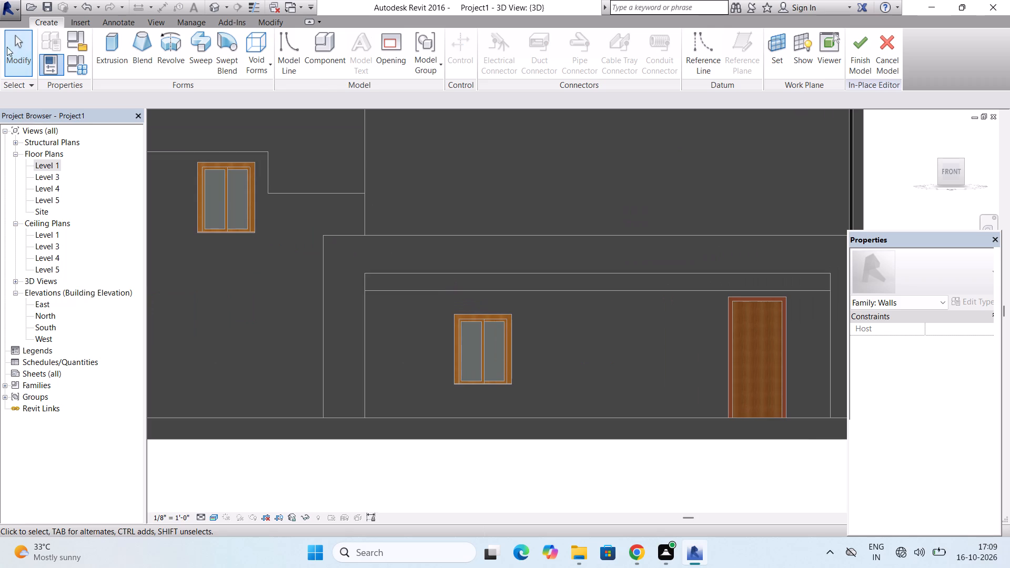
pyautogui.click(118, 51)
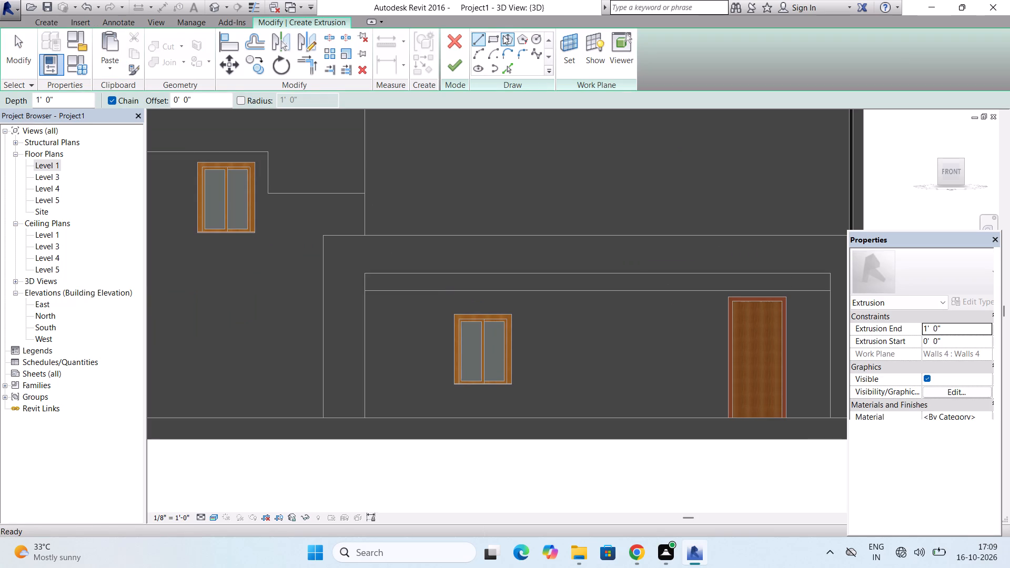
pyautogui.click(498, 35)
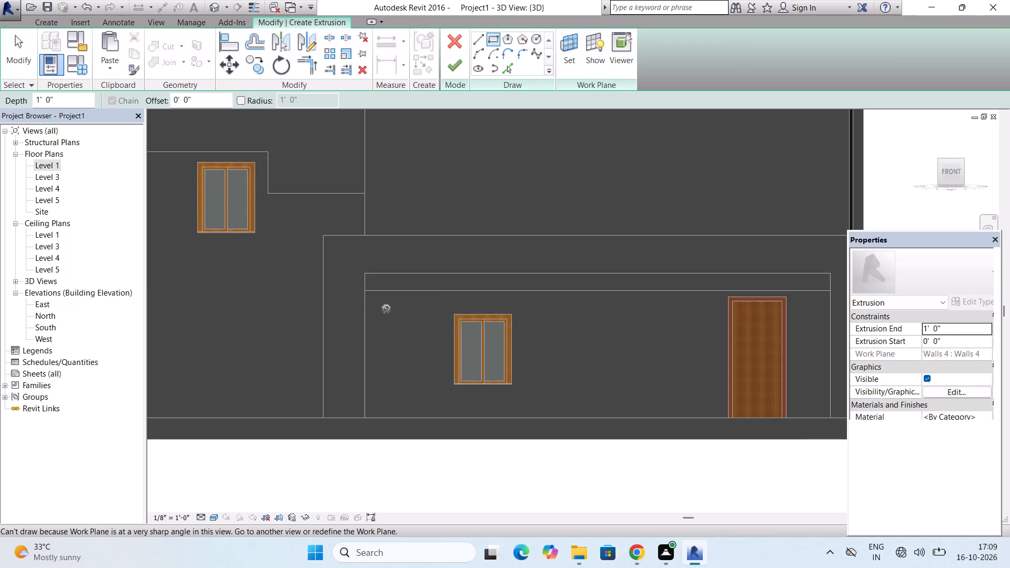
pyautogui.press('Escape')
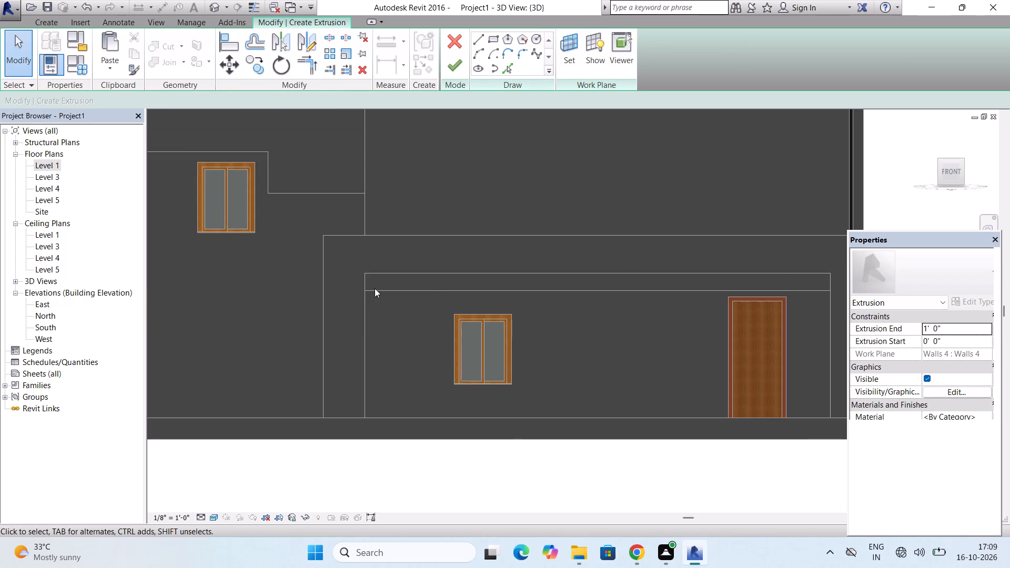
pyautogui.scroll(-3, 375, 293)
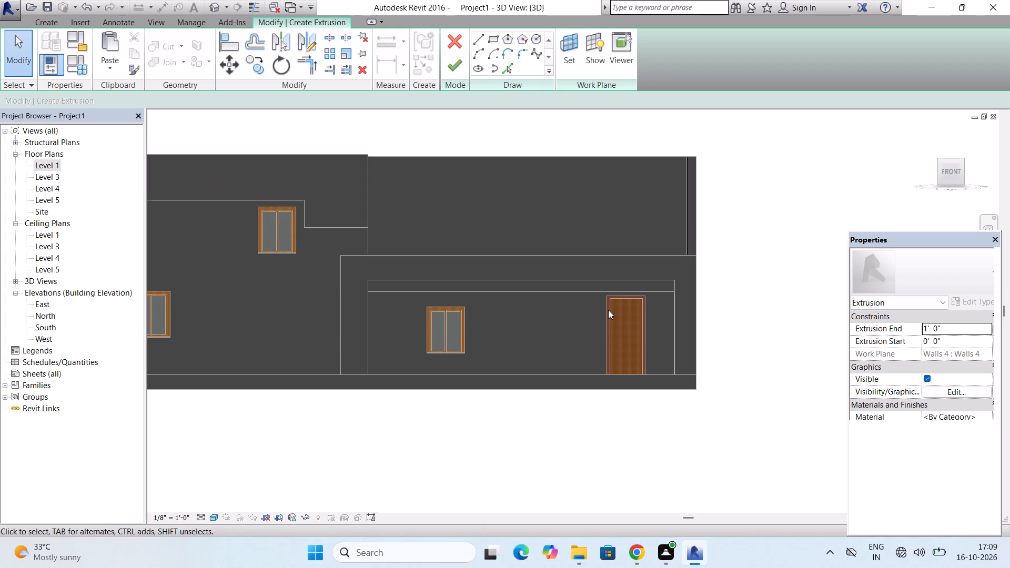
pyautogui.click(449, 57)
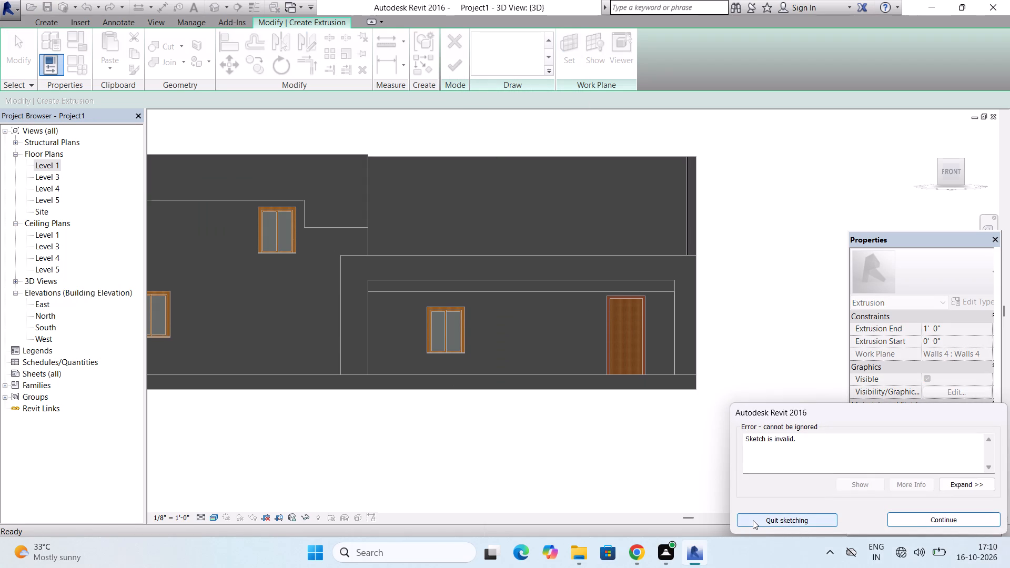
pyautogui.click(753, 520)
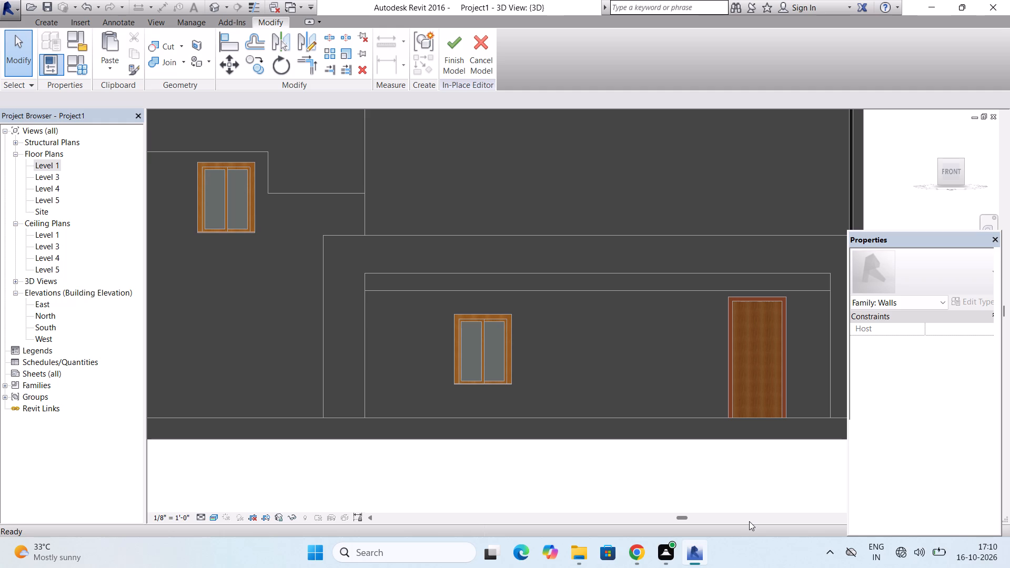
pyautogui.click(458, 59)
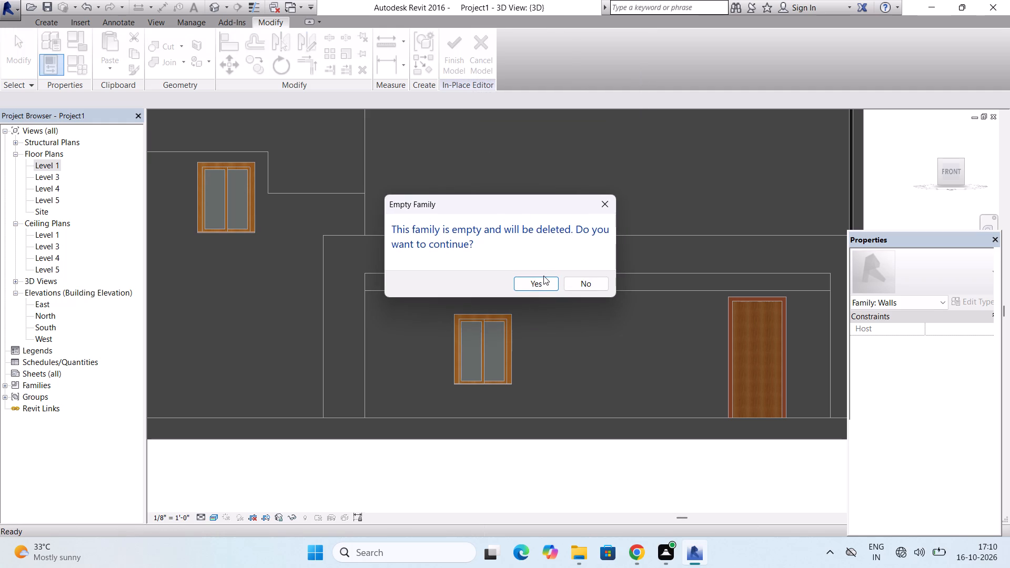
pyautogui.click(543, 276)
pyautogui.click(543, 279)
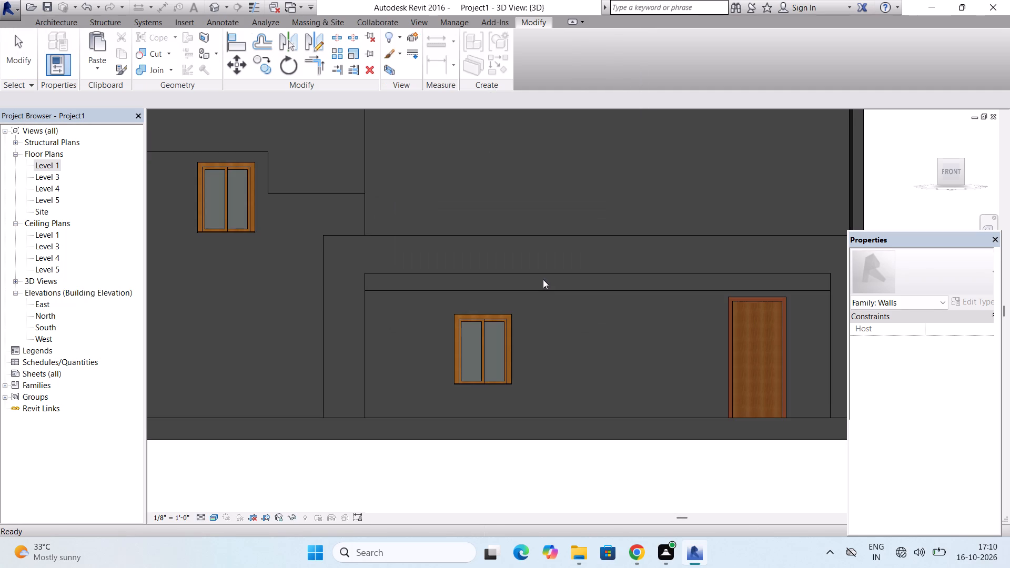
# Create a new in-place model in the Walls category, keeping the default name.
pyautogui.scroll(-5, 518, 310)
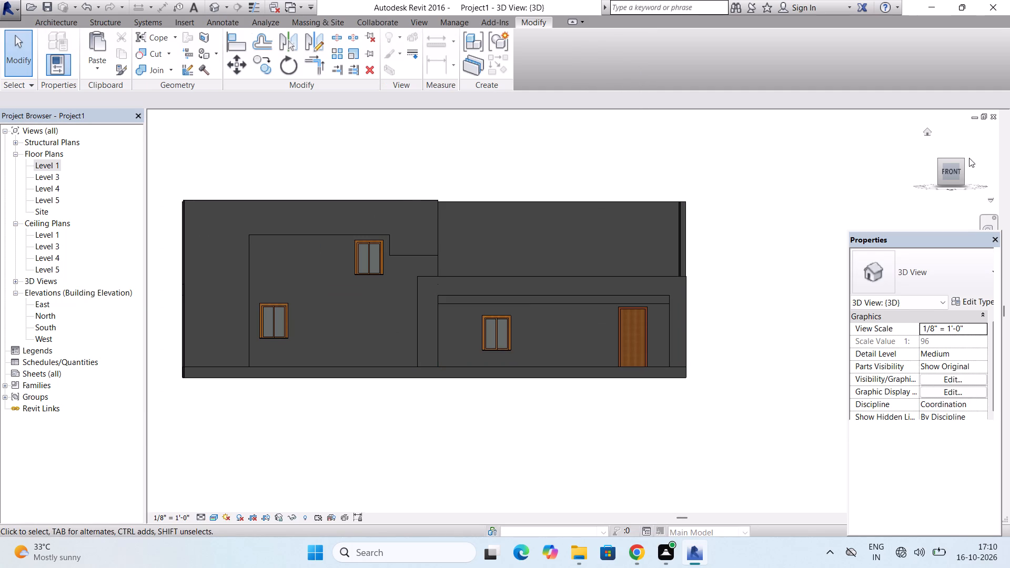
pyautogui.moveTo(960, 161); pyautogui.dragTo(868, 163)
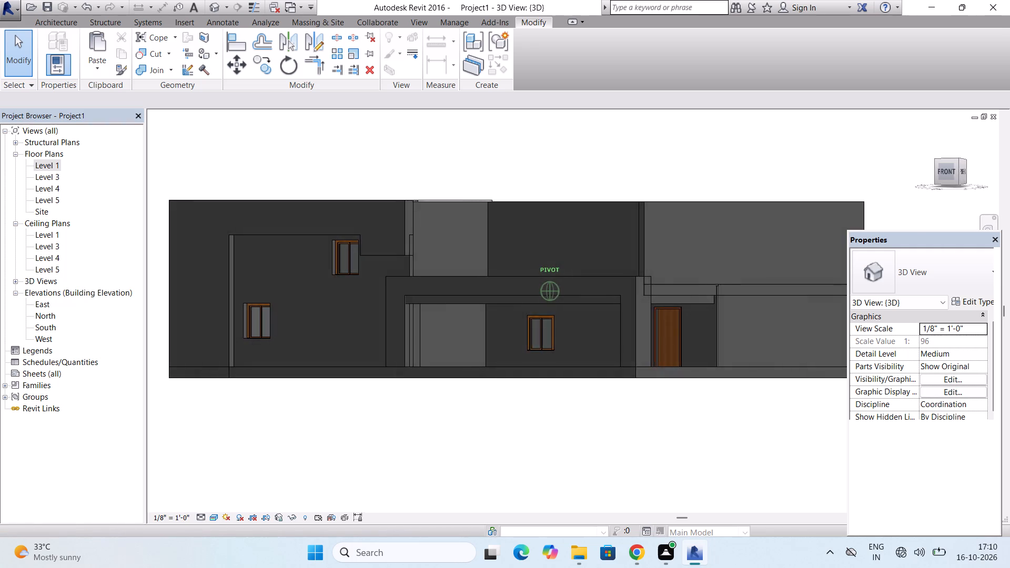
pyautogui.moveTo(868, 163); pyautogui.dragTo(878, 164)
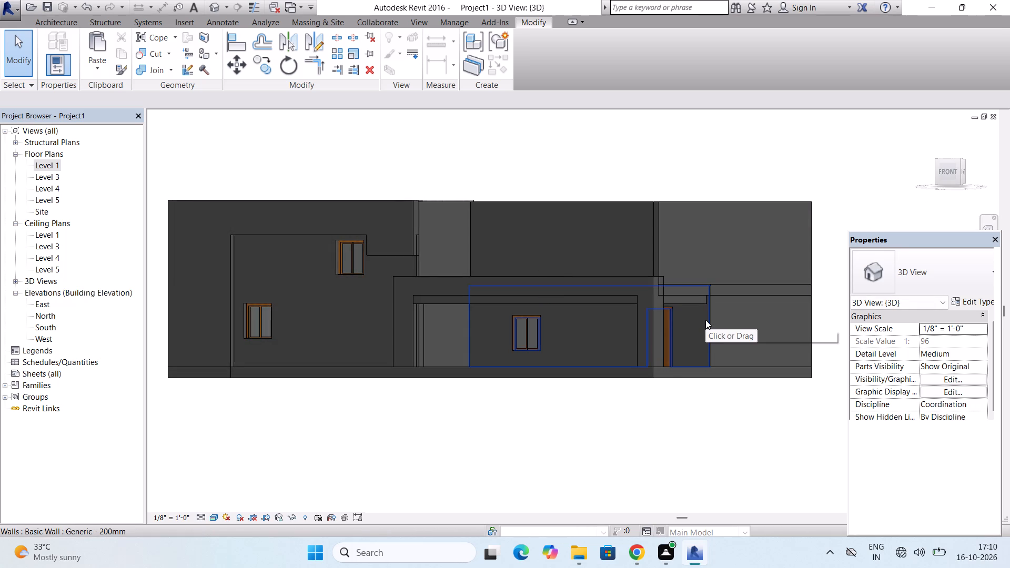
pyautogui.click(63, 25)
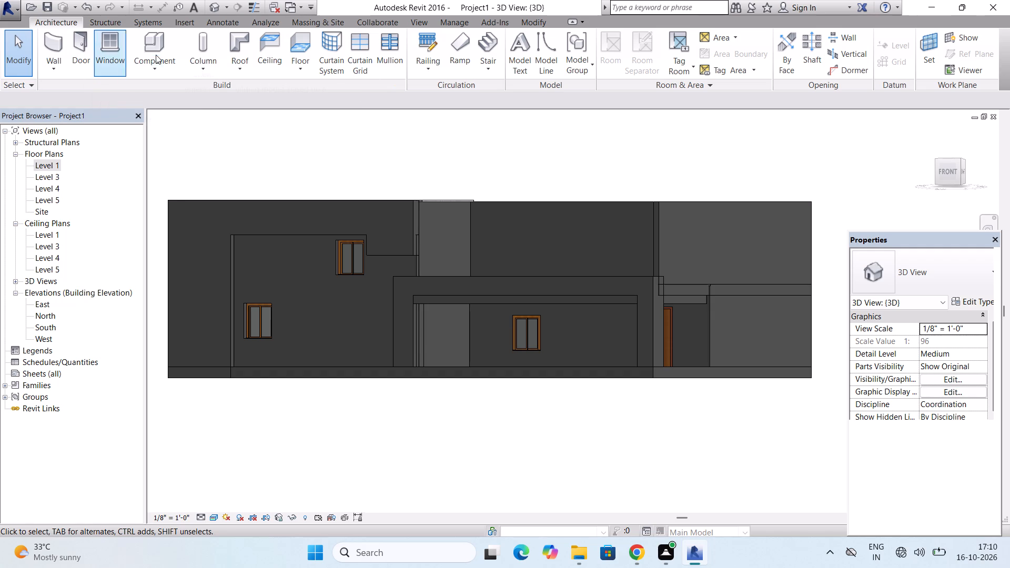
pyautogui.click(154, 57)
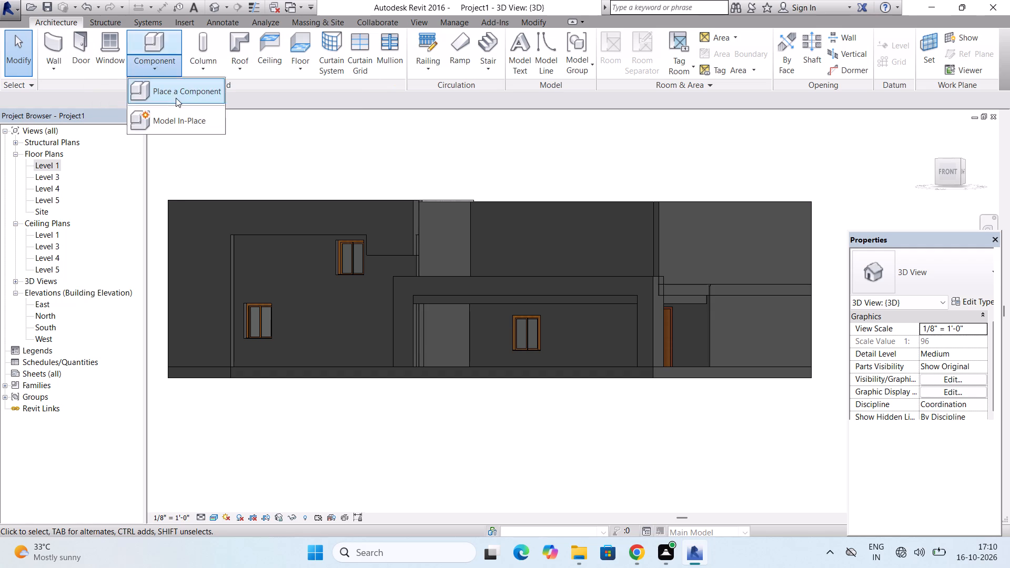
pyautogui.click(186, 119)
pyautogui.scroll(-9, 445, 192)
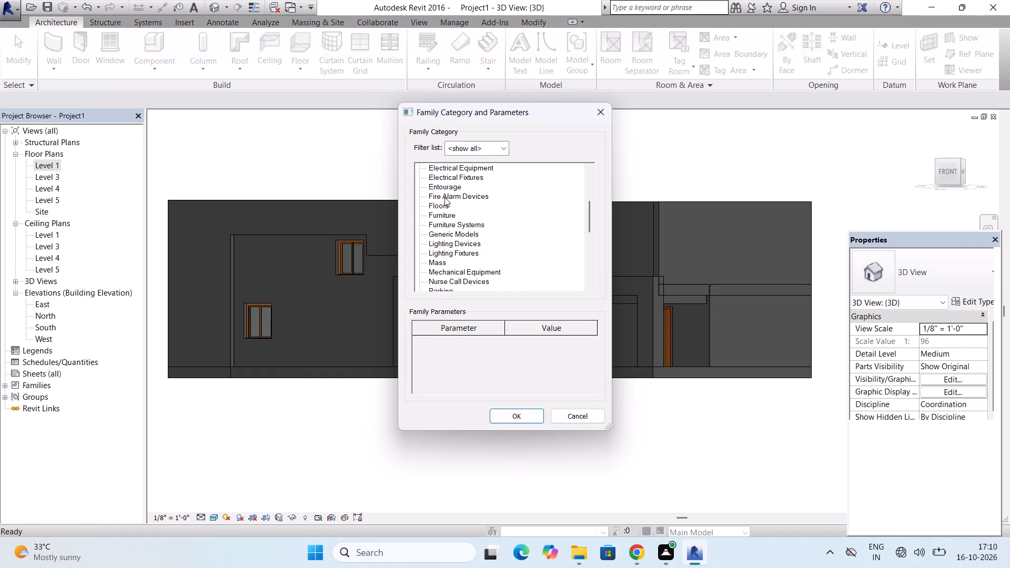
pyautogui.scroll(-20, 445, 197)
pyautogui.scroll(-10, 445, 197)
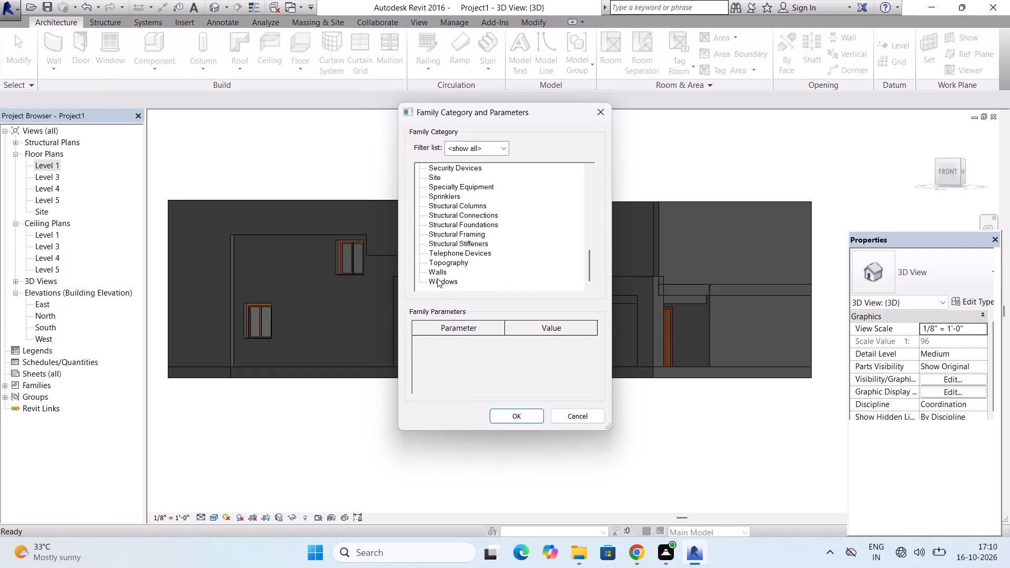
pyautogui.click(438, 273)
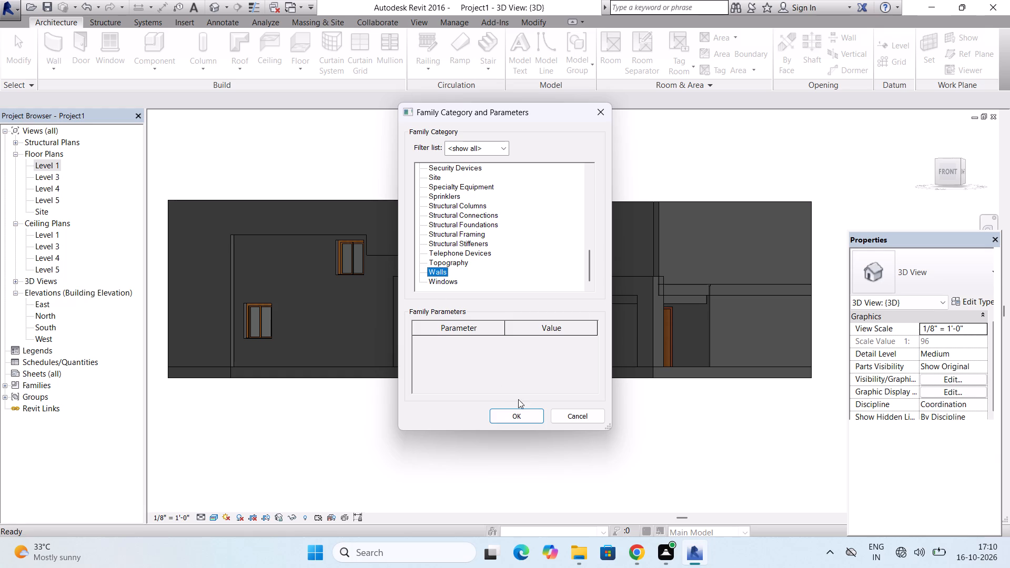
pyautogui.click(518, 410)
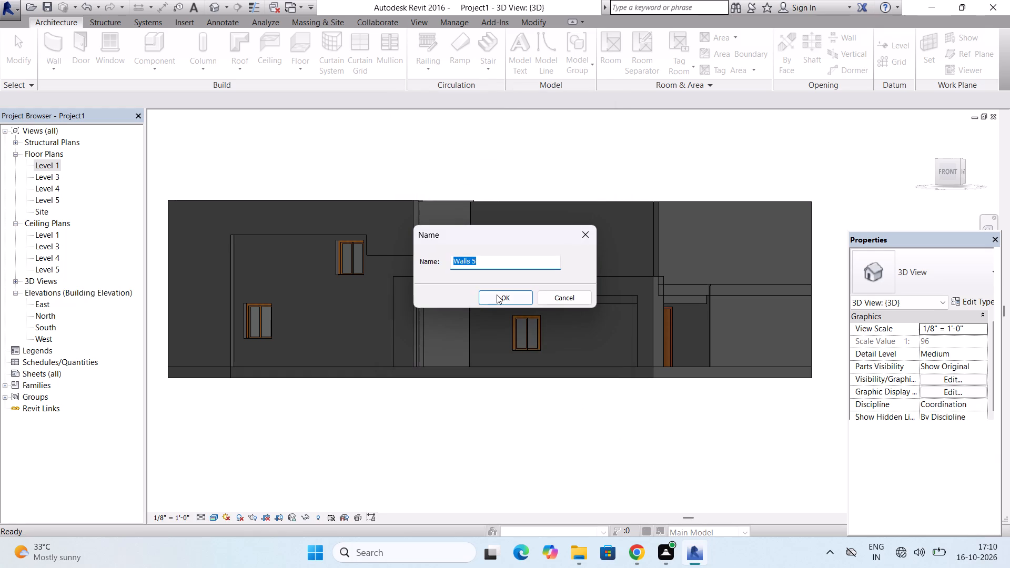
pyautogui.click(497, 295)
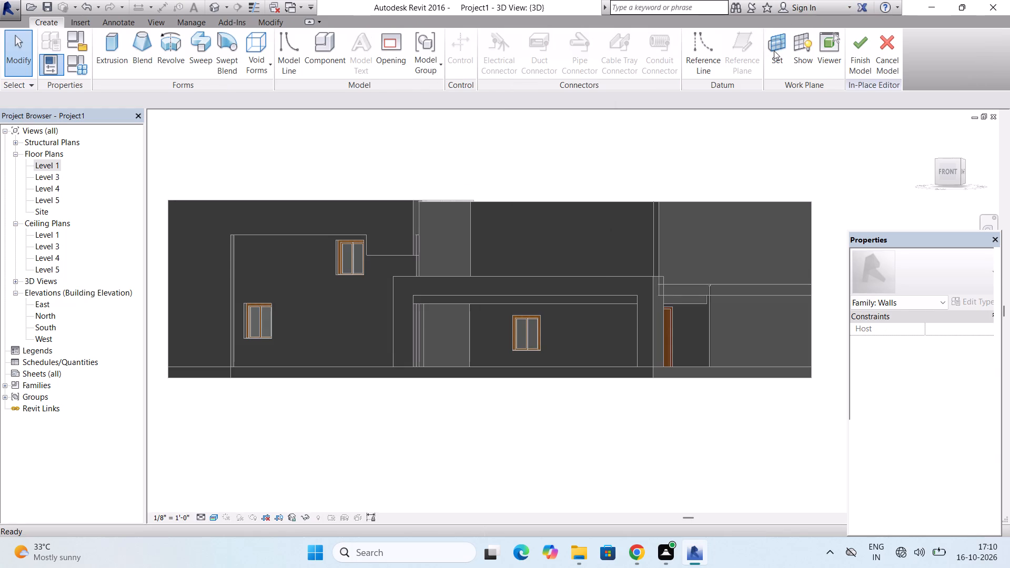
# Set the work plane by picking the face of the entrance wall that holds the window and door.
pyautogui.click(774, 50)
pyautogui.click(443, 287)
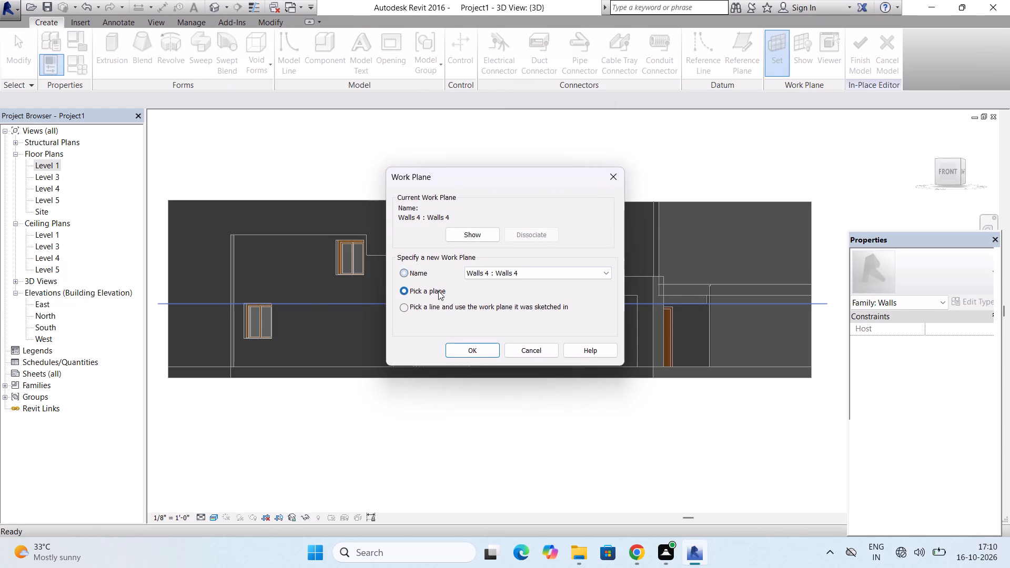
pyautogui.click(469, 347)
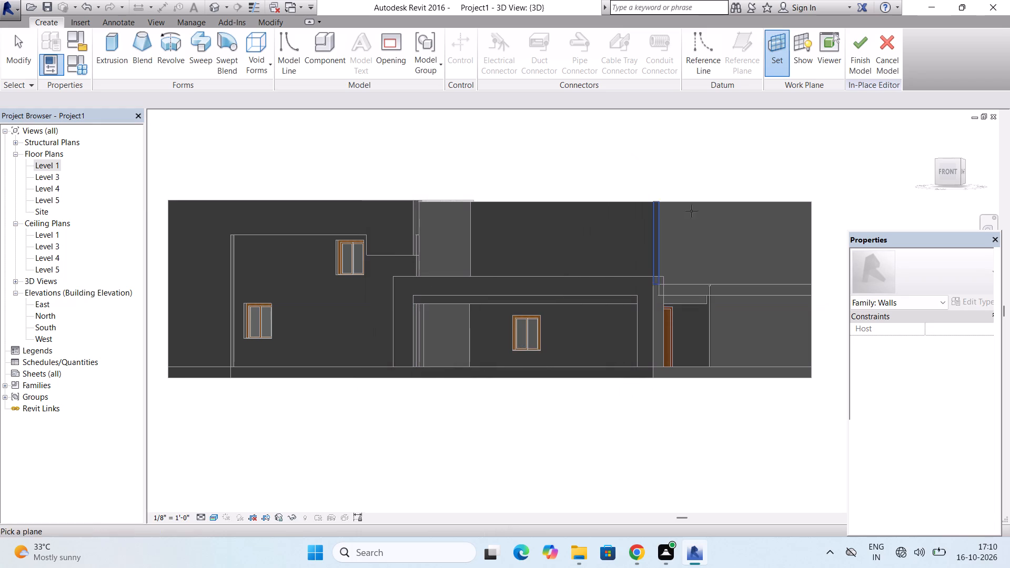
pyautogui.click(706, 326)
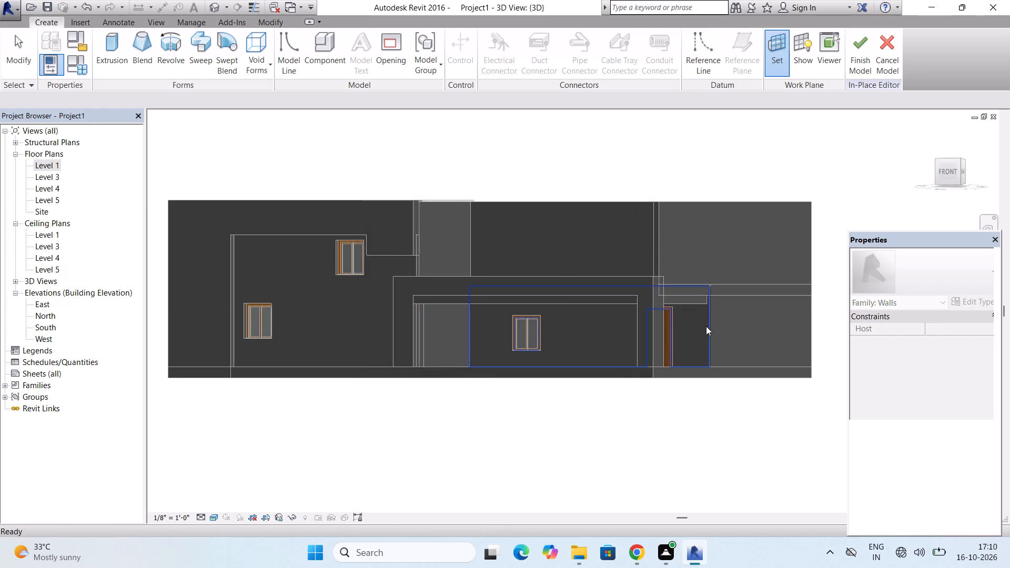
# Start an extrusion and sketch a rectangle around the entrance window, from the inner corner under the ceiling slab down to the wall's base.
pyautogui.click(109, 39)
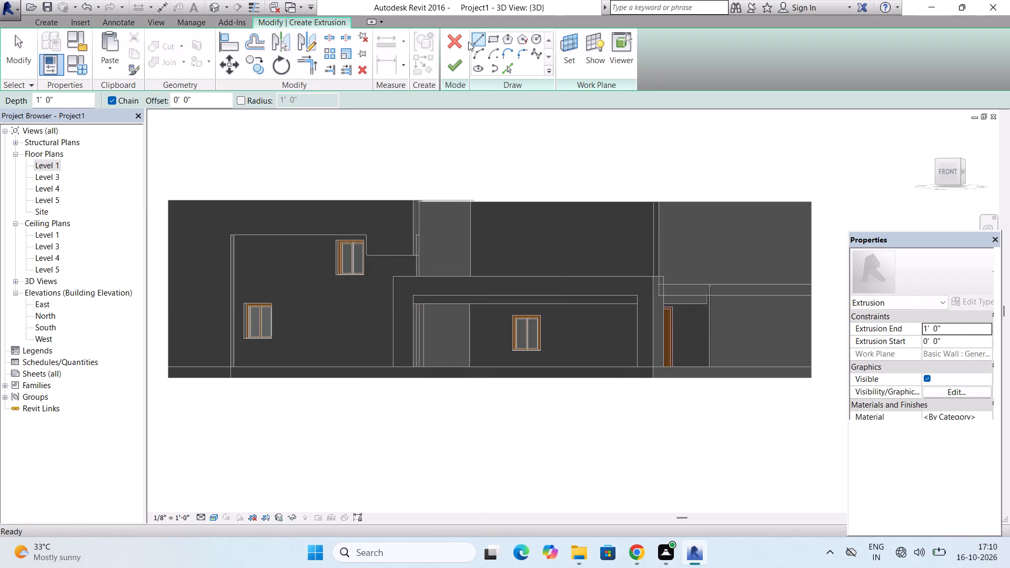
pyautogui.click(490, 42)
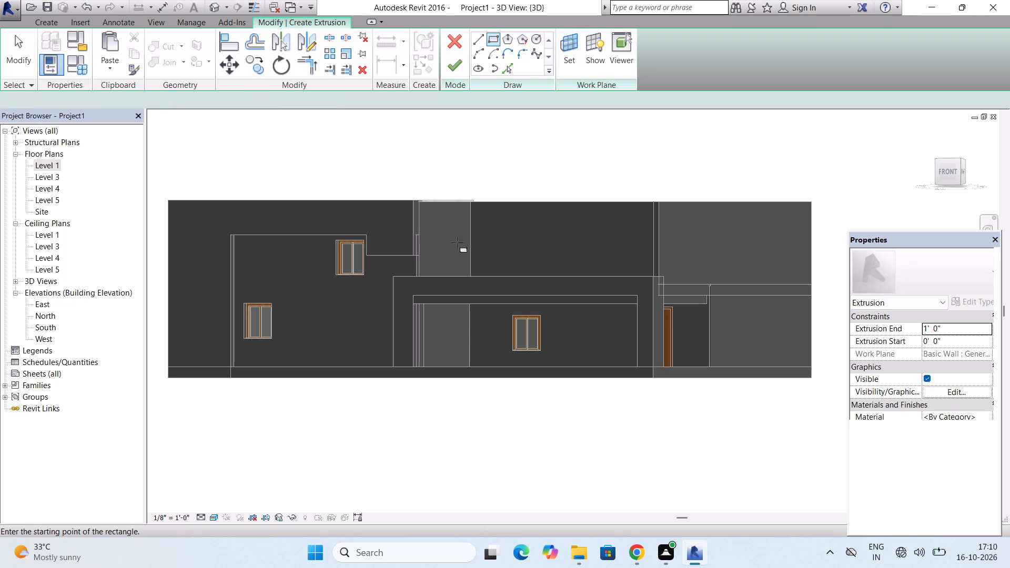
pyautogui.scroll(5, 478, 308)
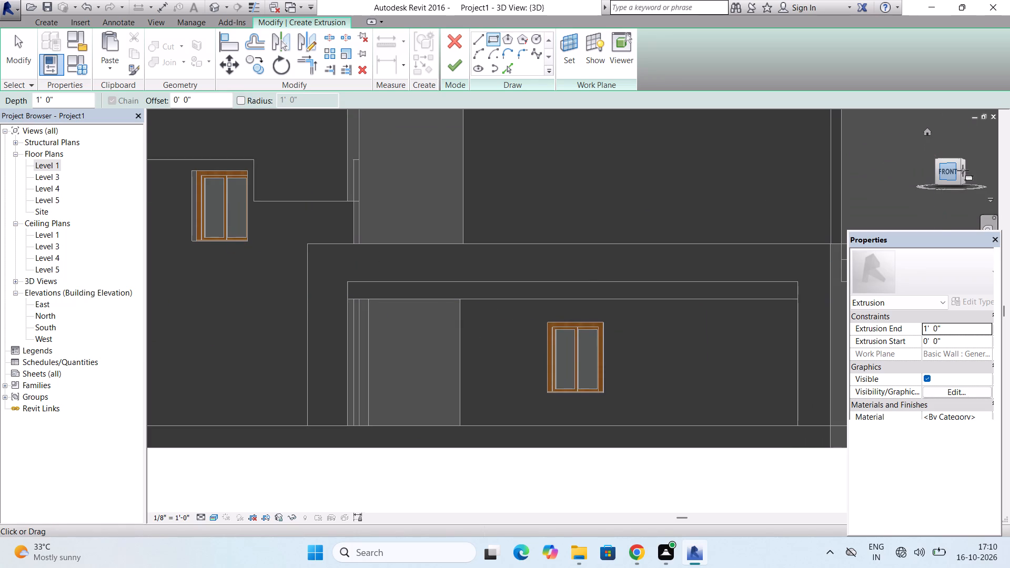
pyautogui.moveTo(937, 159); pyautogui.dragTo(938, 157)
pyautogui.moveTo(938, 157); pyautogui.dragTo(942, 152)
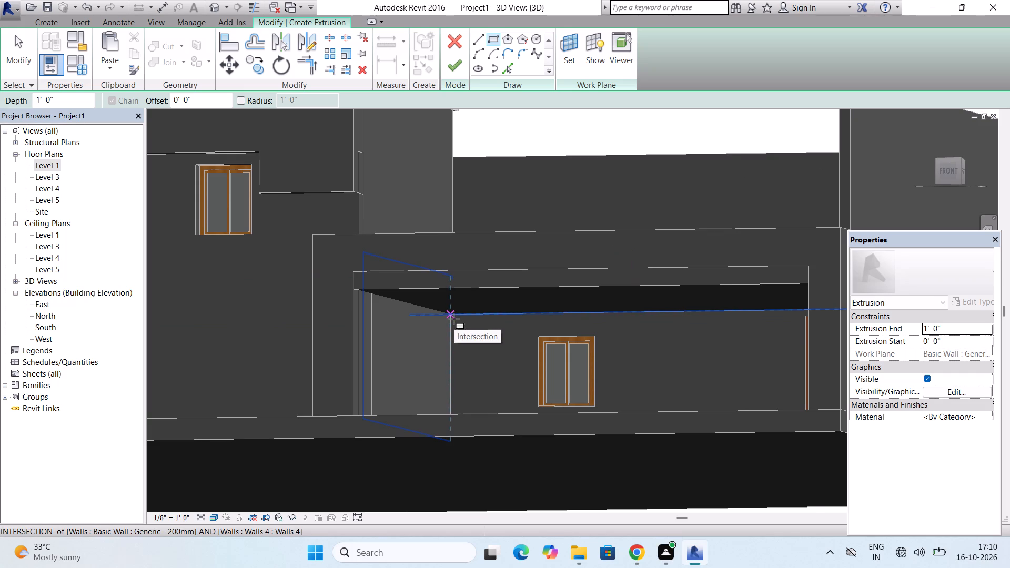
pyautogui.click(454, 319)
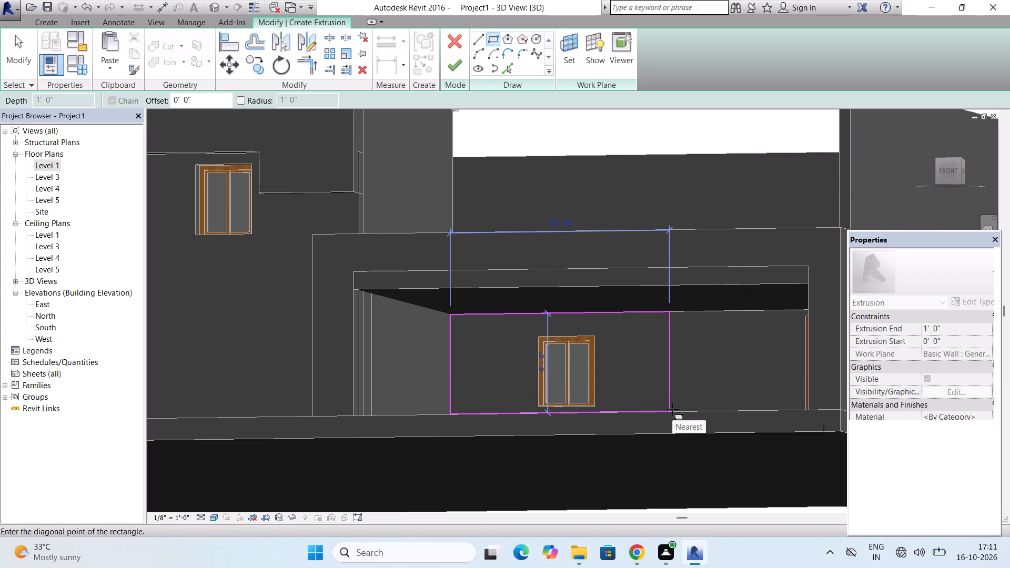
pyautogui.click(642, 409)
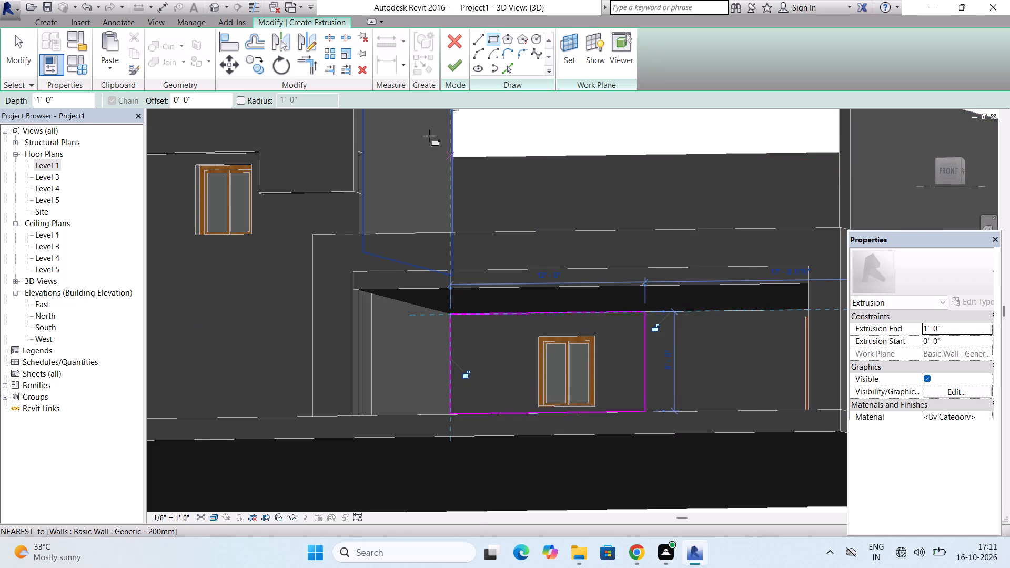
# Finish the extrusion, reopen its sketch and move the rectangle's bottom edge down to the base of the entrance wall.
pyautogui.click(461, 68)
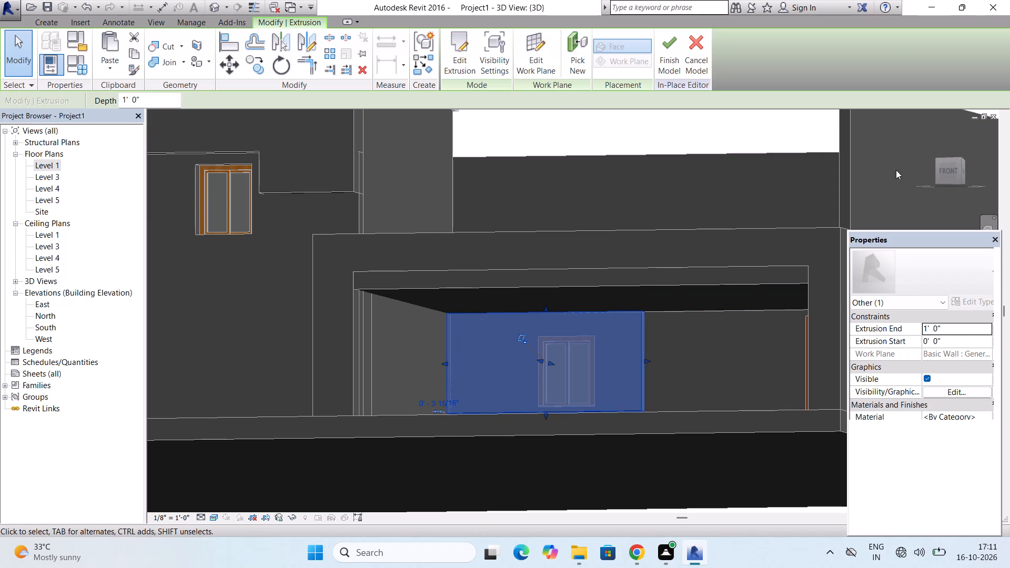
pyautogui.moveTo(940, 159); pyautogui.dragTo(938, 176)
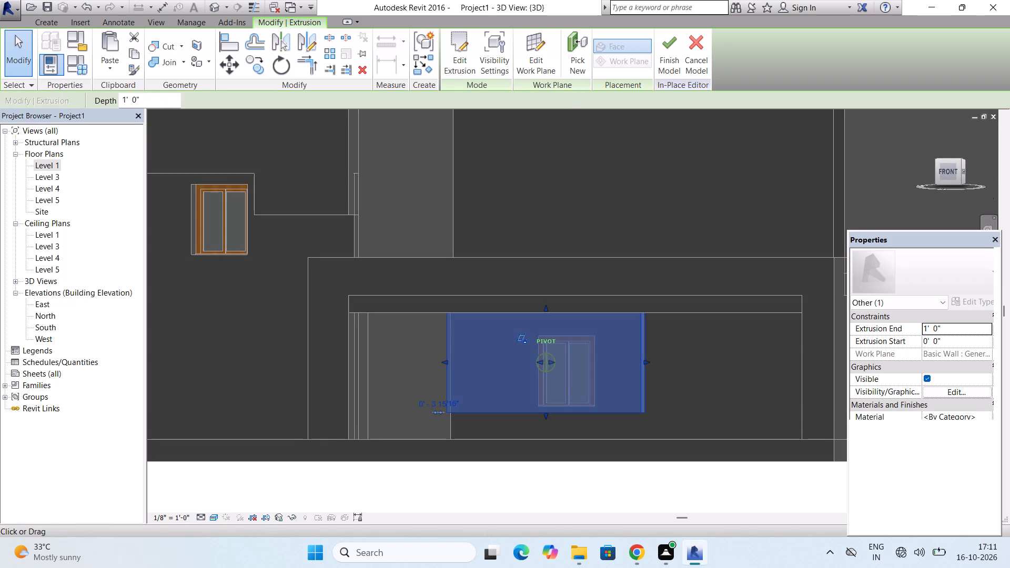
pyautogui.moveTo(938, 176); pyautogui.dragTo(937, 189)
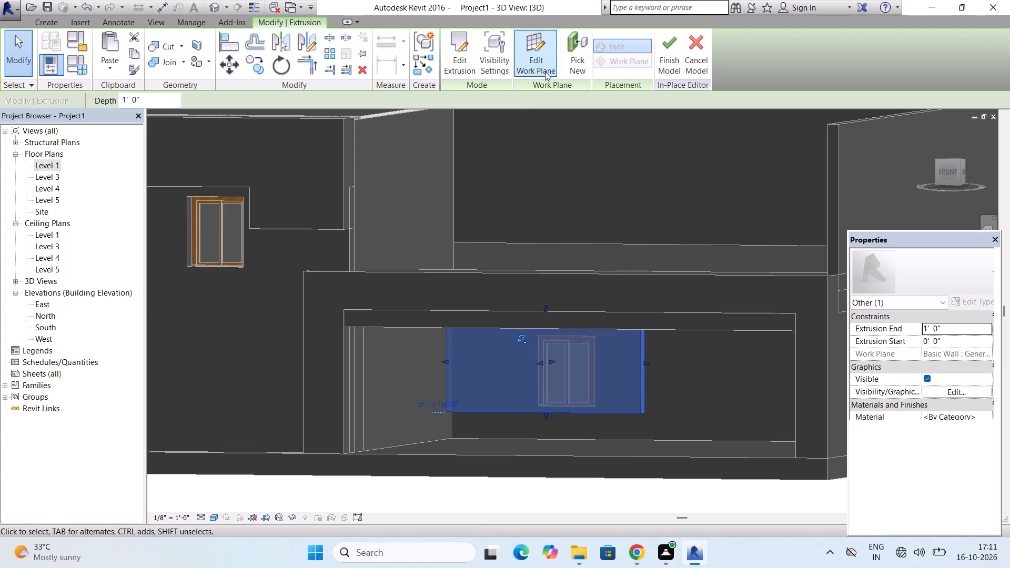
pyautogui.click(461, 63)
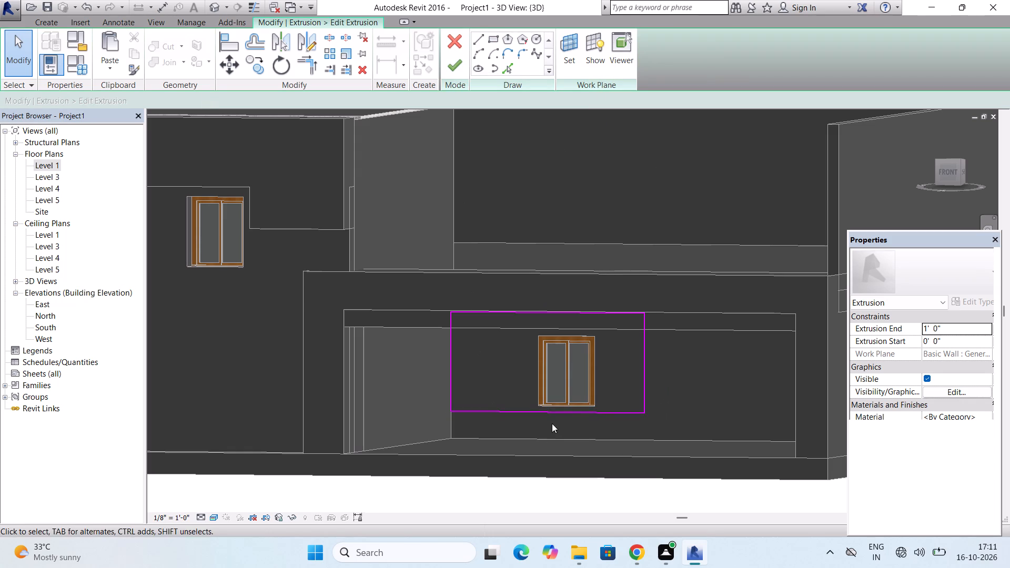
pyautogui.moveTo(567, 410); pyautogui.dragTo(567, 417)
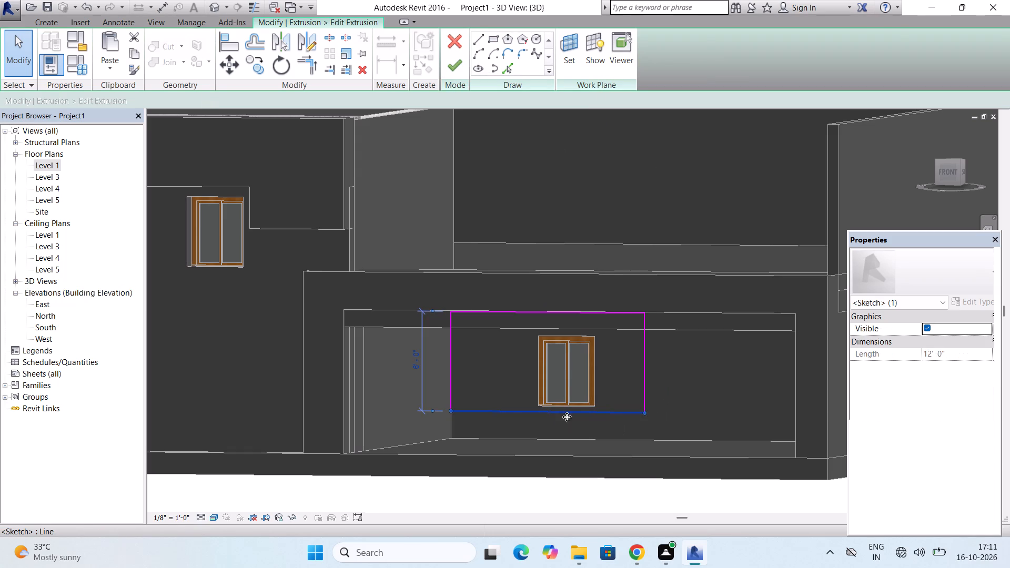
pyautogui.moveTo(567, 417); pyautogui.dragTo(567, 434)
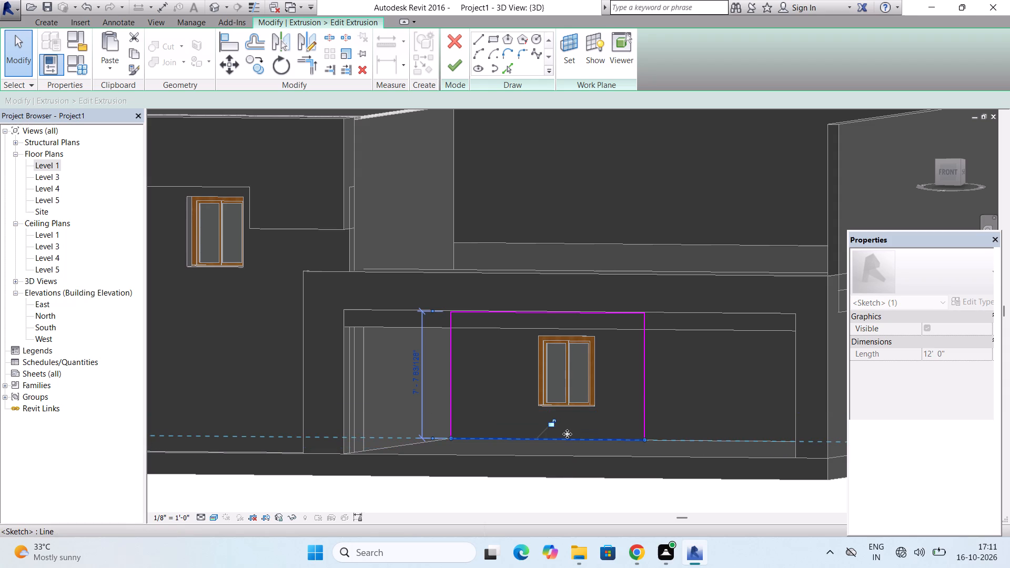
# Add an inner rectangle tracing the outer edge of the entrance window's trim, and finish the extrusion sketch.
pyautogui.click(490, 38)
pyautogui.scroll(6, 541, 340)
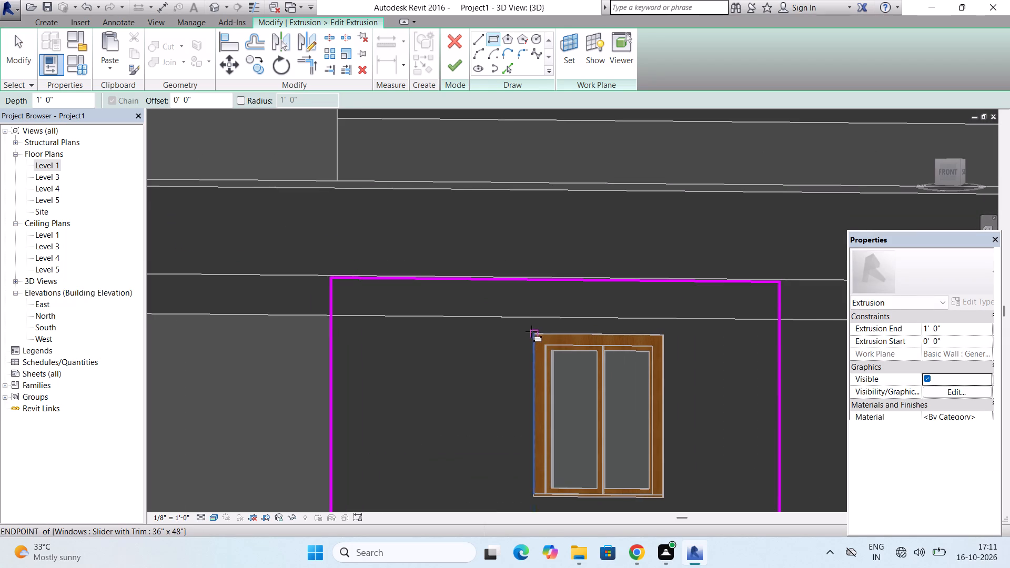
pyautogui.scroll(3, 531, 331)
pyautogui.click(533, 335)
pyautogui.scroll(-3, 533, 335)
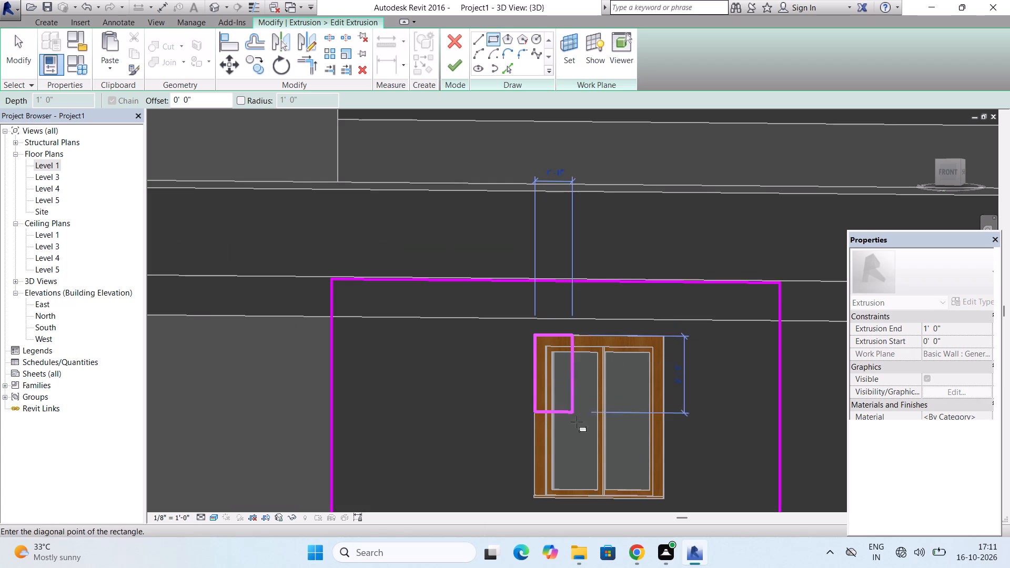
pyautogui.scroll(3, 656, 502)
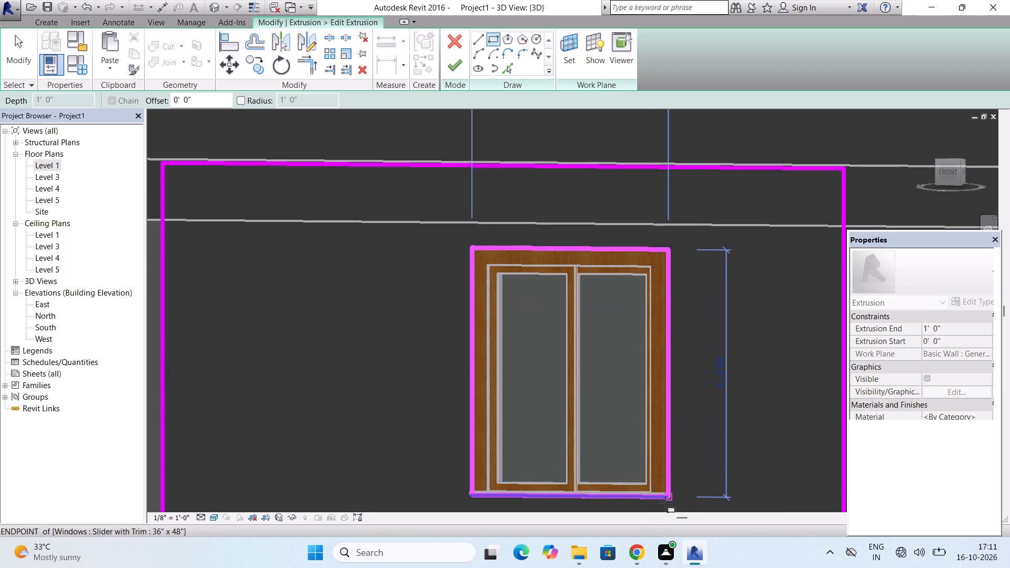
pyautogui.click(665, 502)
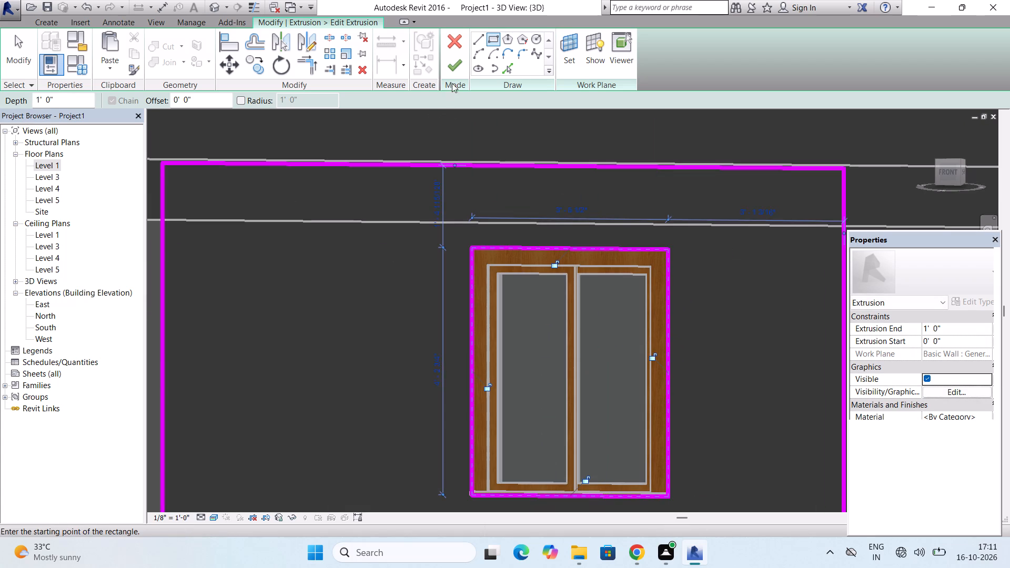
pyautogui.click(453, 67)
pyautogui.scroll(-8, 522, 263)
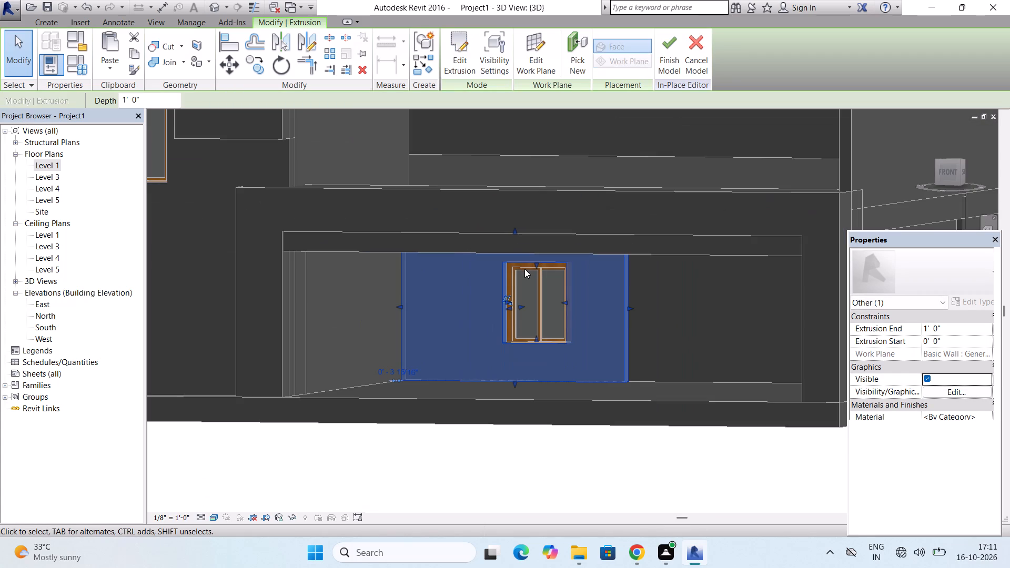
pyautogui.press('Escape')
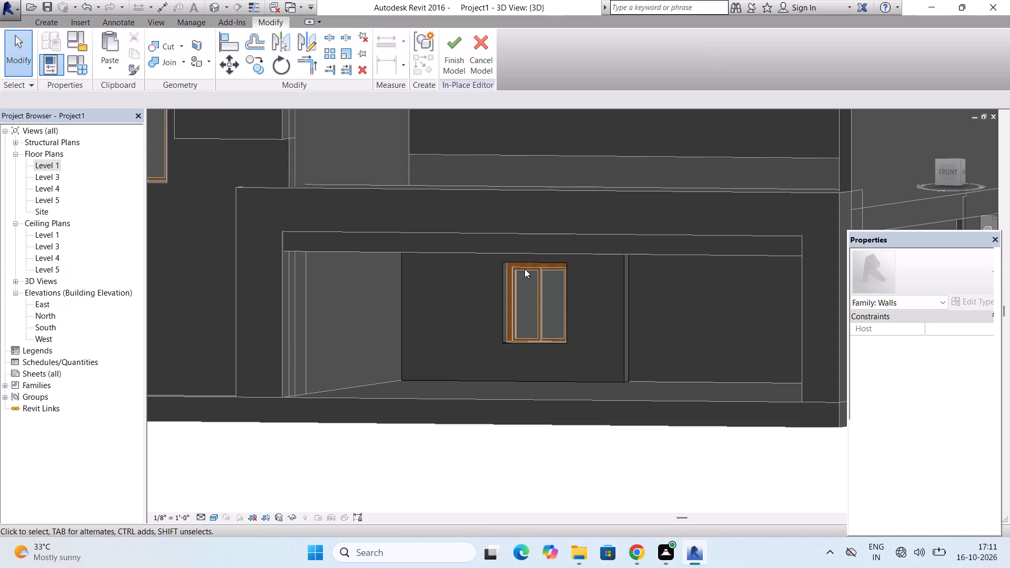
# Stretch the window surround outward from the wall to a depth of about 3' 11", and finish the in-place model.
pyautogui.scroll(-4, 524, 269)
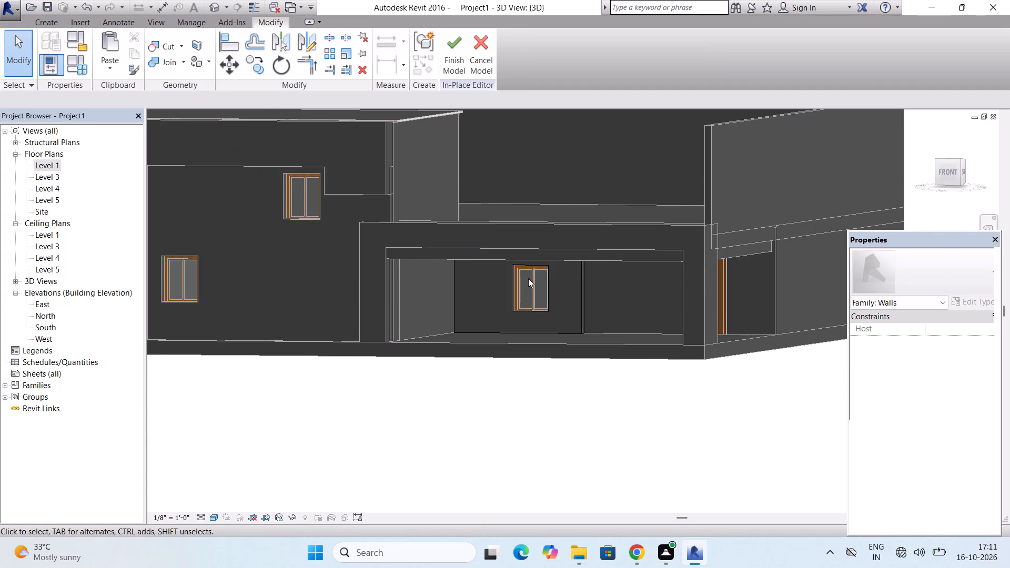
pyautogui.click(579, 282)
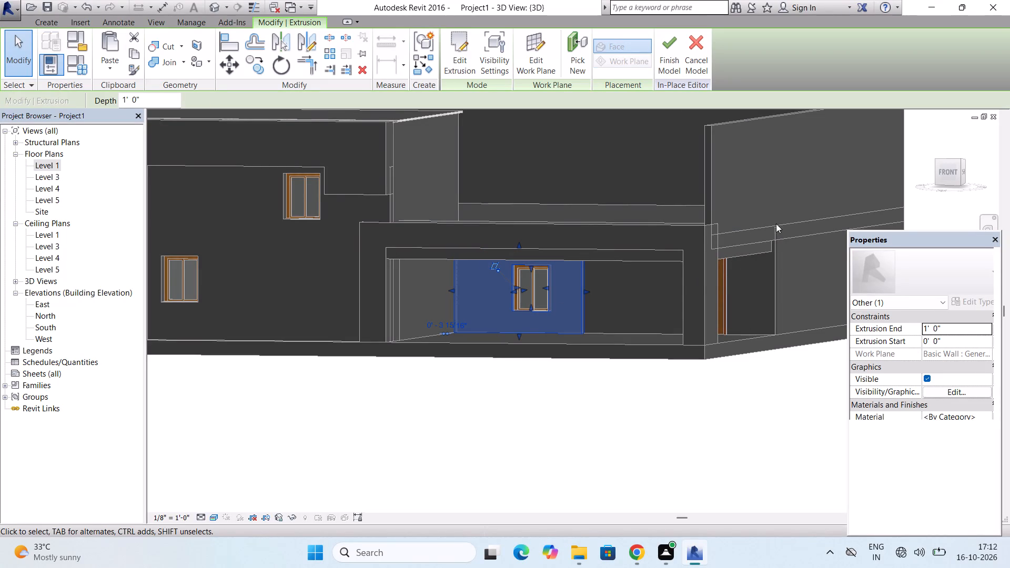
pyautogui.moveTo(936, 160); pyautogui.dragTo(932, 161)
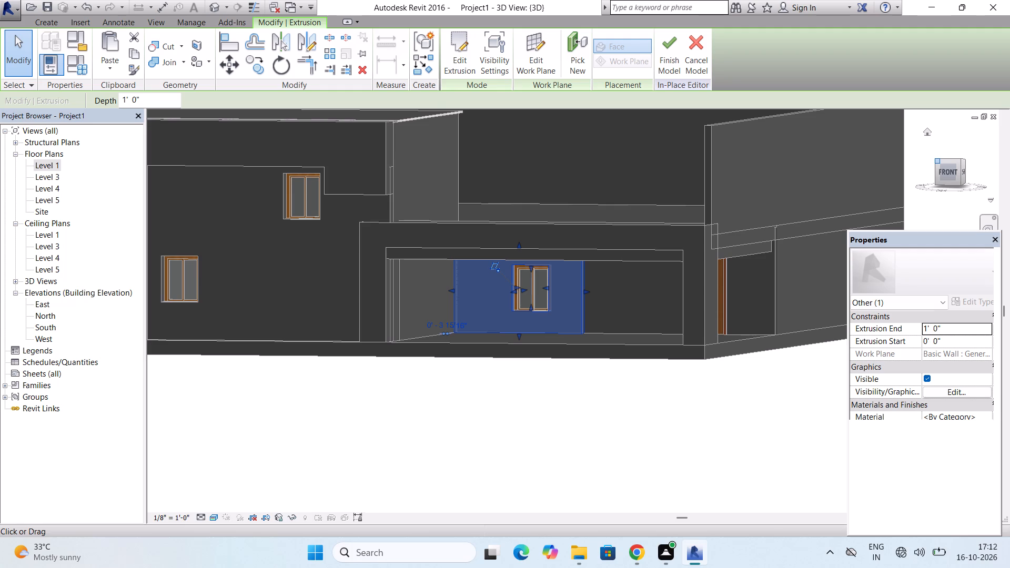
pyautogui.moveTo(932, 161); pyautogui.dragTo(895, 166)
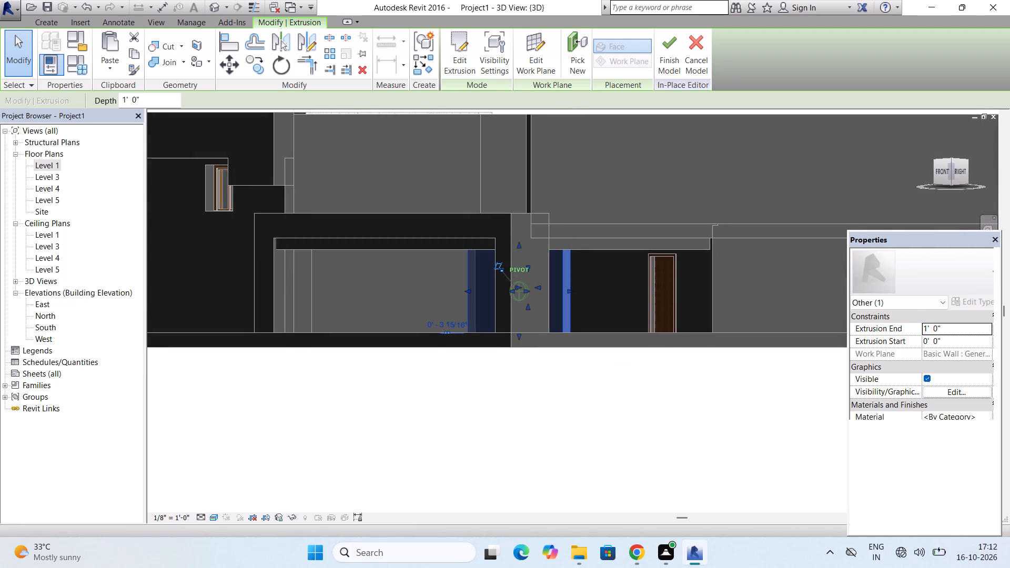
pyautogui.moveTo(895, 166); pyautogui.dragTo(895, 166)
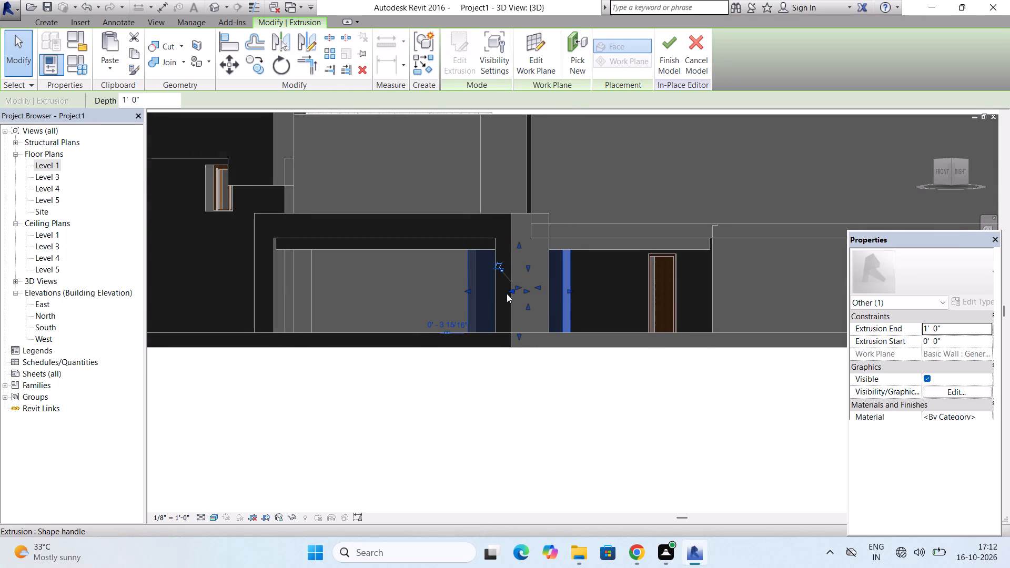
pyautogui.moveTo(510, 291); pyautogui.dragTo(493, 296)
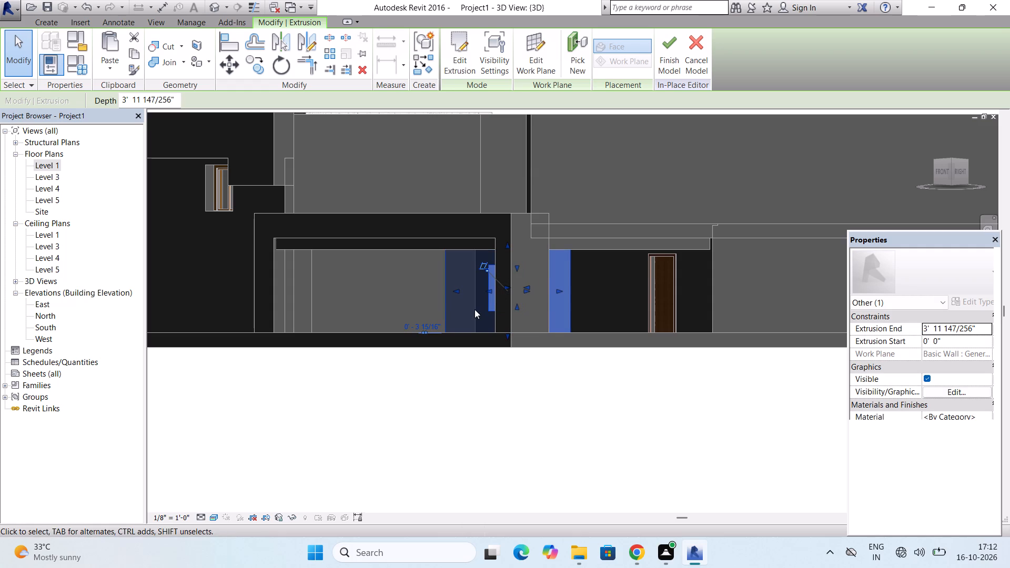
pyautogui.press('Escape')
pyautogui.press('Escape')
pyautogui.press('Escape')
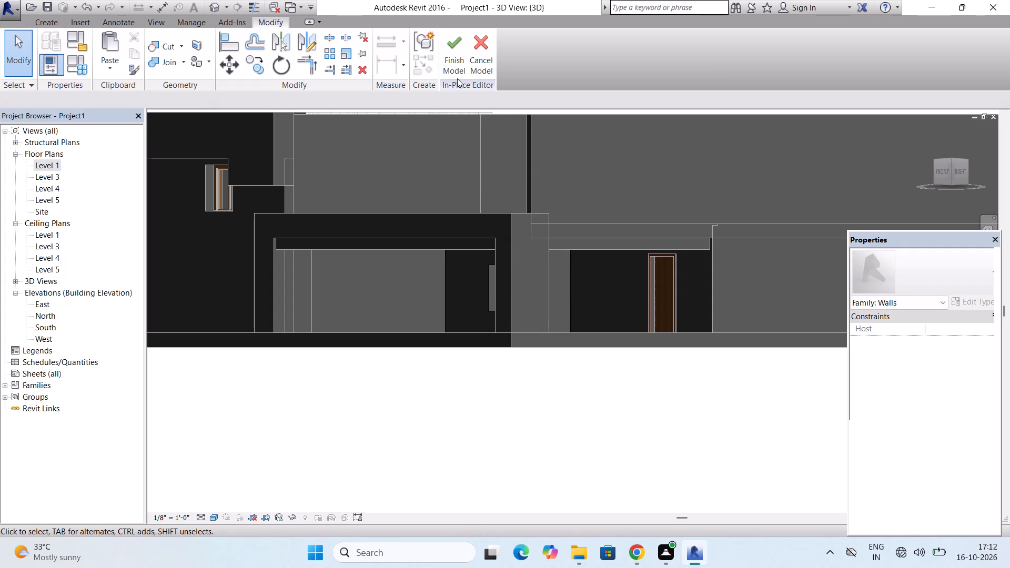
pyautogui.click(449, 64)
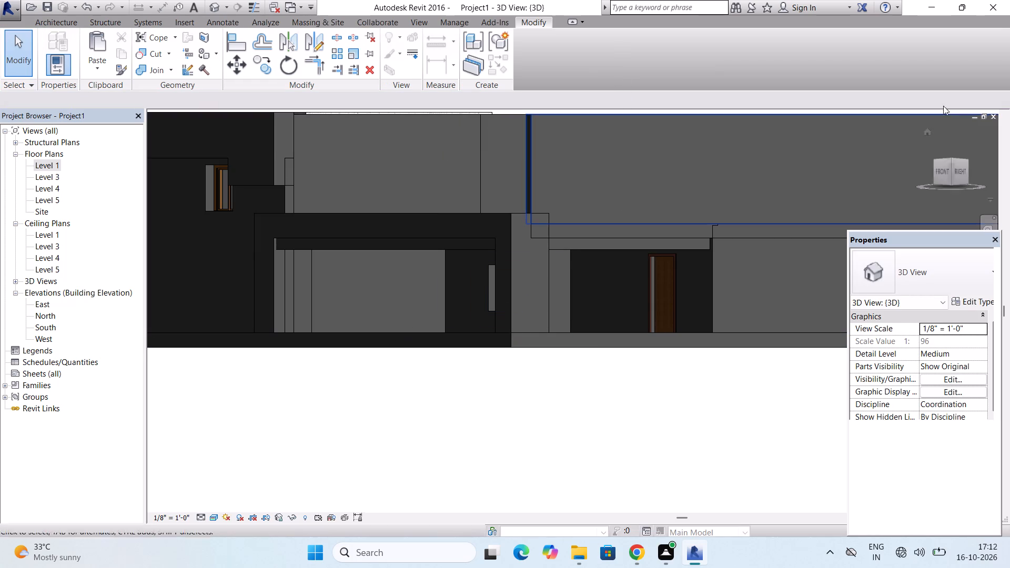
# Examine the entrance facade and the window surround from the front and at an angle.
pyautogui.moveTo(935, 160); pyautogui.dragTo(163, 163)
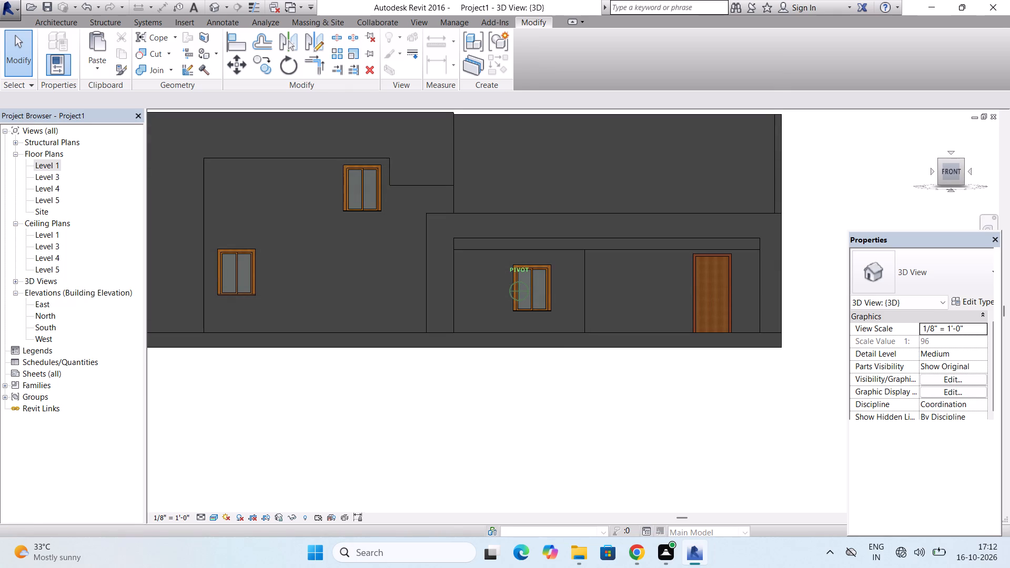
pyautogui.moveTo(163, 163); pyautogui.dragTo(923, 176)
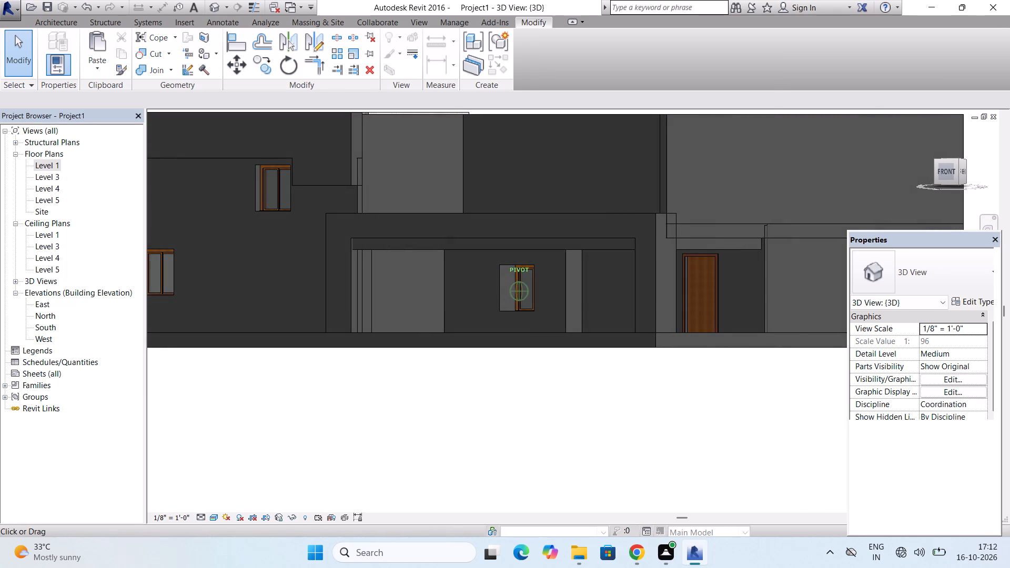
pyautogui.moveTo(923, 176); pyautogui.dragTo(945, 180)
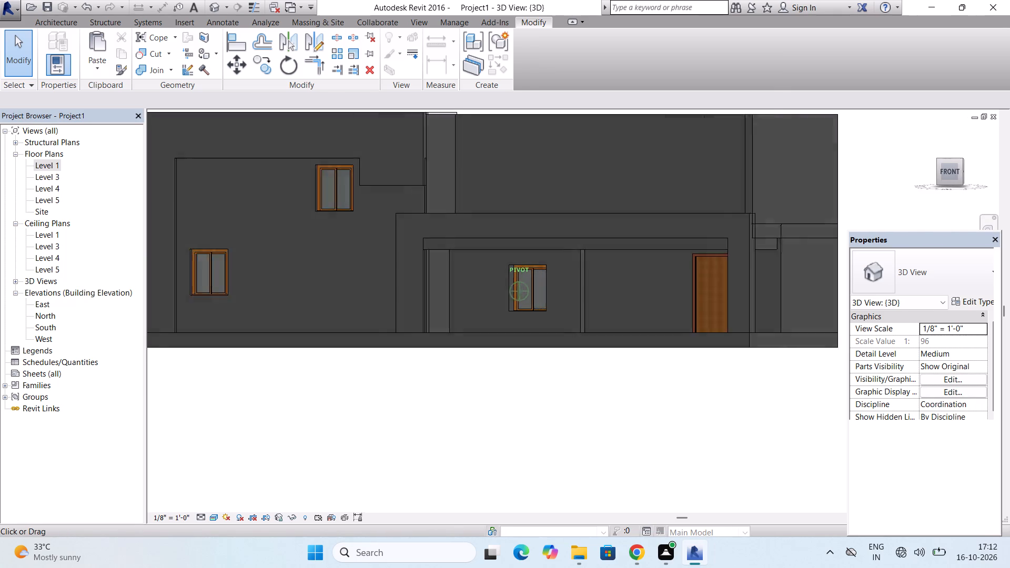
pyautogui.moveTo(945, 180); pyautogui.dragTo(958, 196)
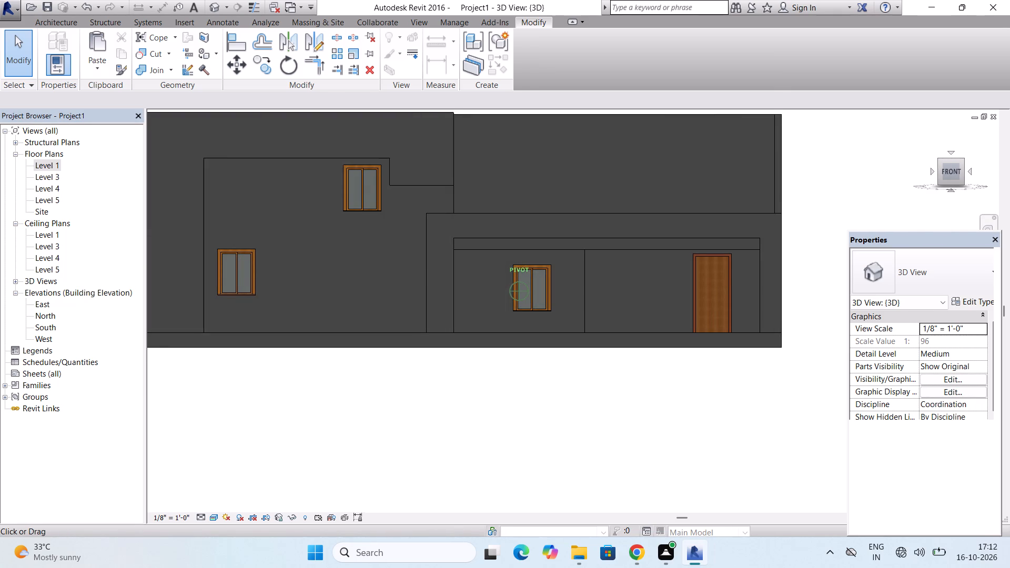
pyautogui.moveTo(958, 196); pyautogui.dragTo(958, 225)
pyautogui.moveTo(958, 225); pyautogui.dragTo(958, 227)
pyautogui.scroll(-2, 567, 297)
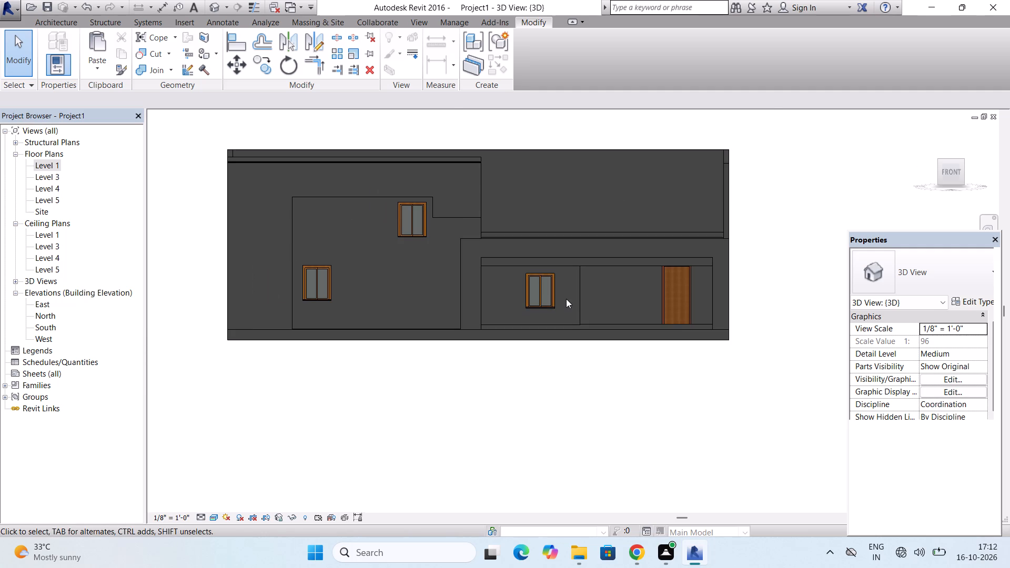
pyautogui.scroll(5, 507, 241)
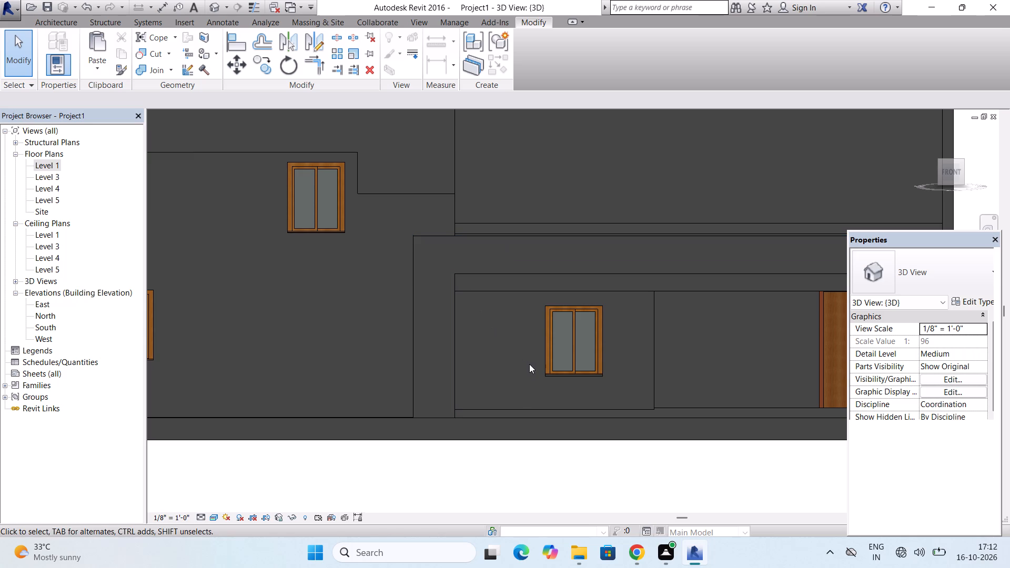
pyautogui.scroll(-4, 544, 308)
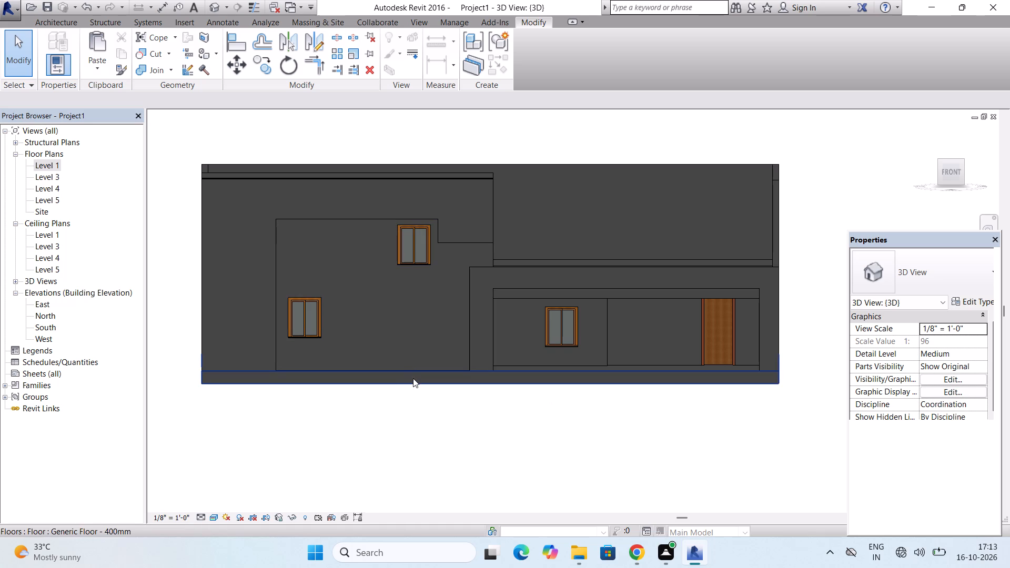
# Edit the ground floor slab's boundary in the Level 1 plan, moving its front edge outward to 6' 6" from the front wall.
pyautogui.doubleClick(412, 379)
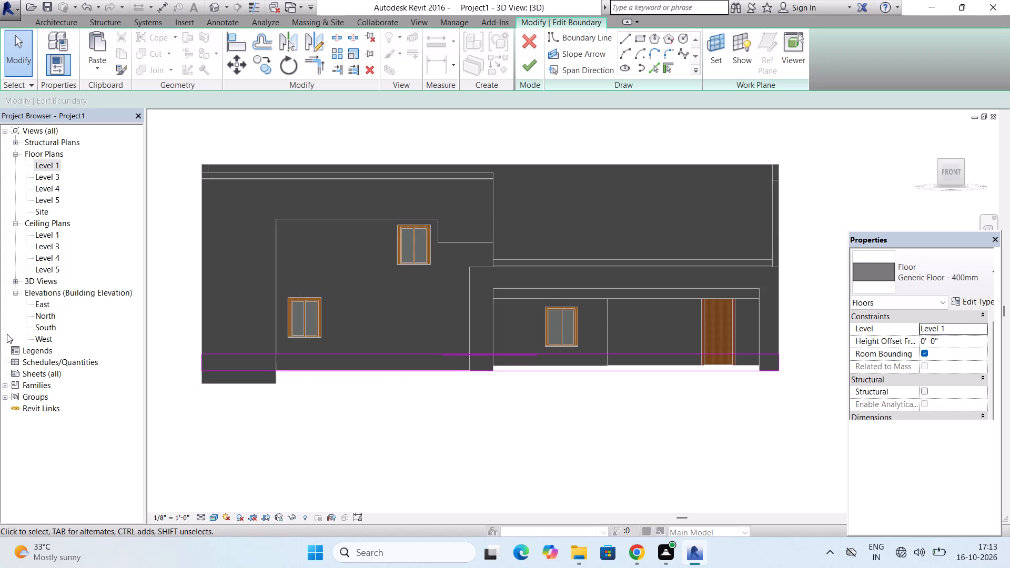
pyautogui.click(46, 165)
pyautogui.click(46, 165)
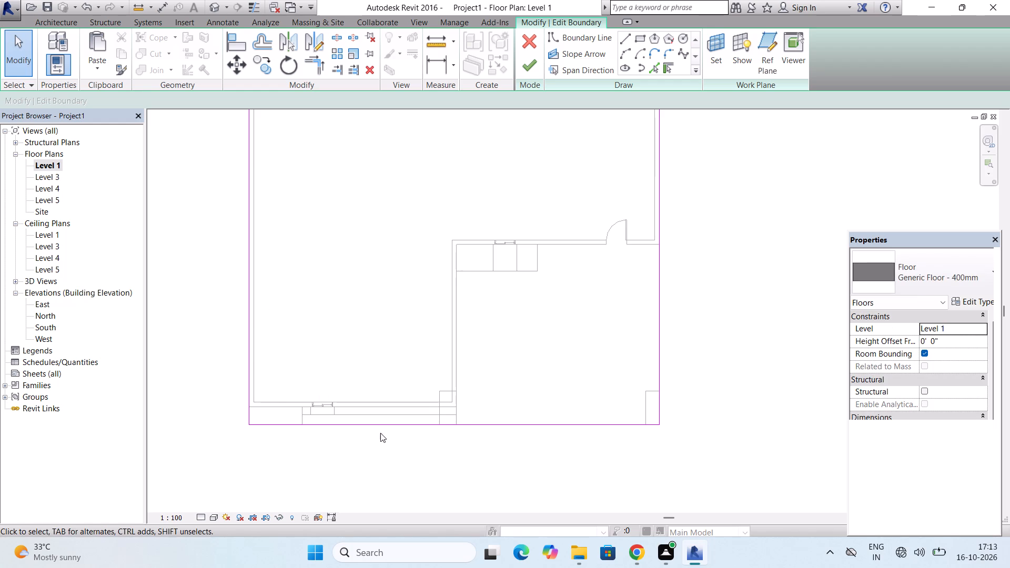
pyautogui.moveTo(383, 423); pyautogui.dragTo(383, 431)
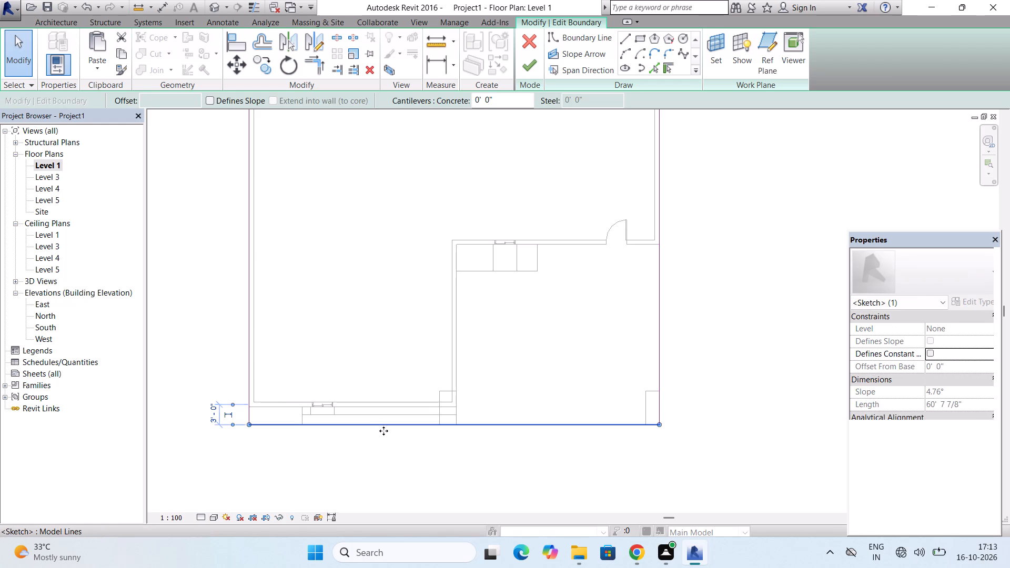
pyautogui.moveTo(383, 431); pyautogui.dragTo(383, 449)
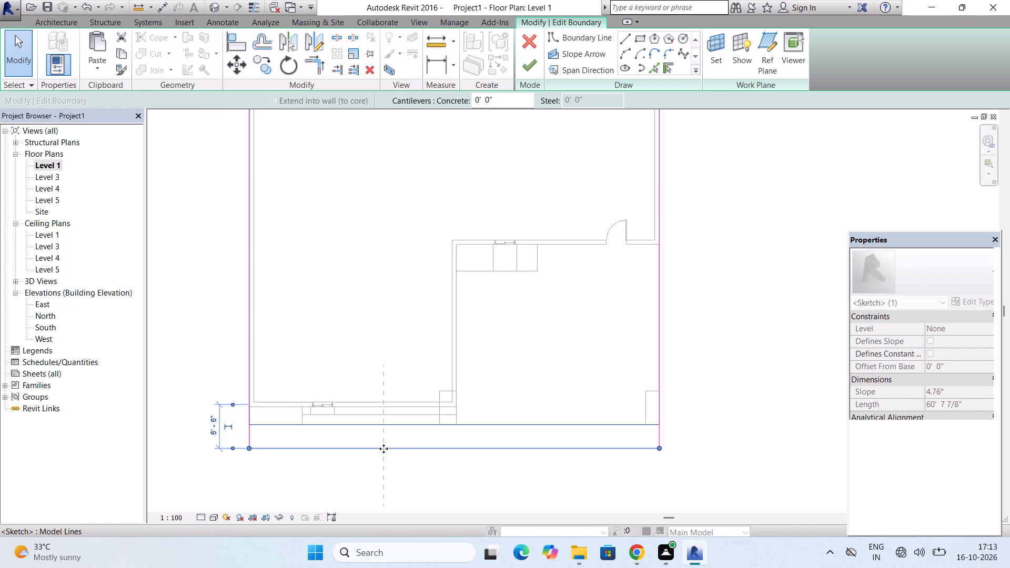
pyautogui.click(521, 64)
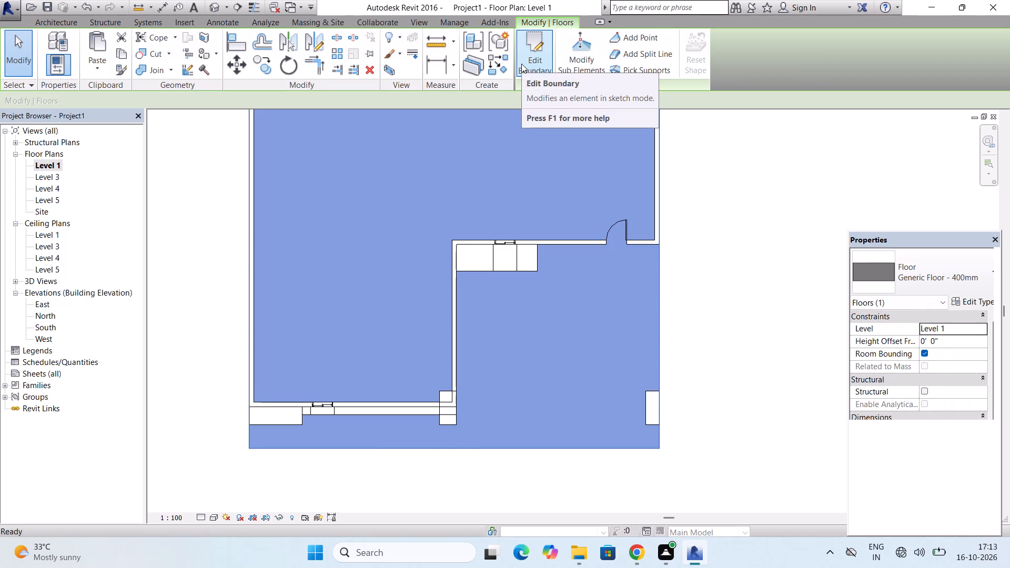
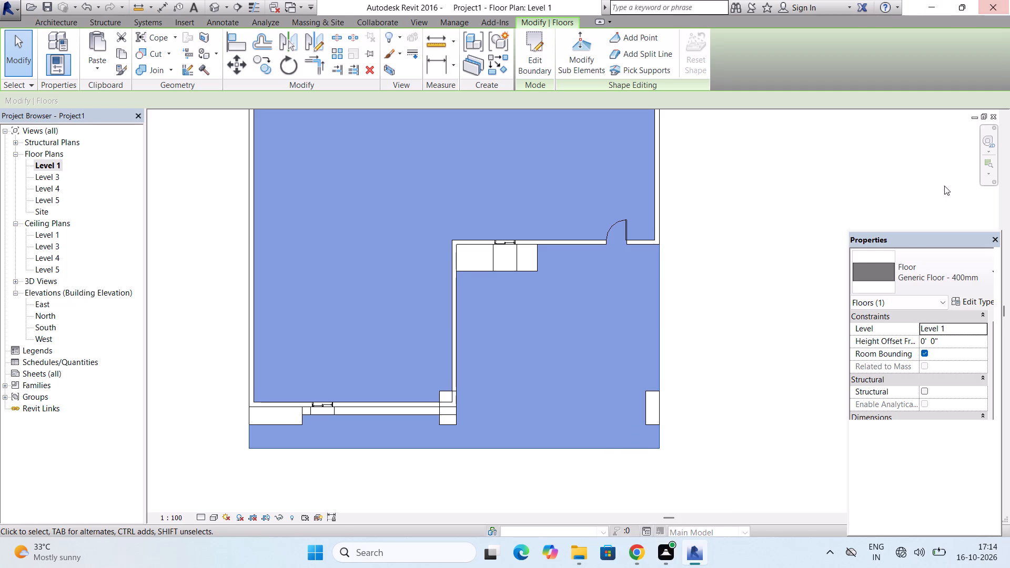
# Examine the house's front facade in the 3D view and the South elevation.
pyautogui.click(216, 3)
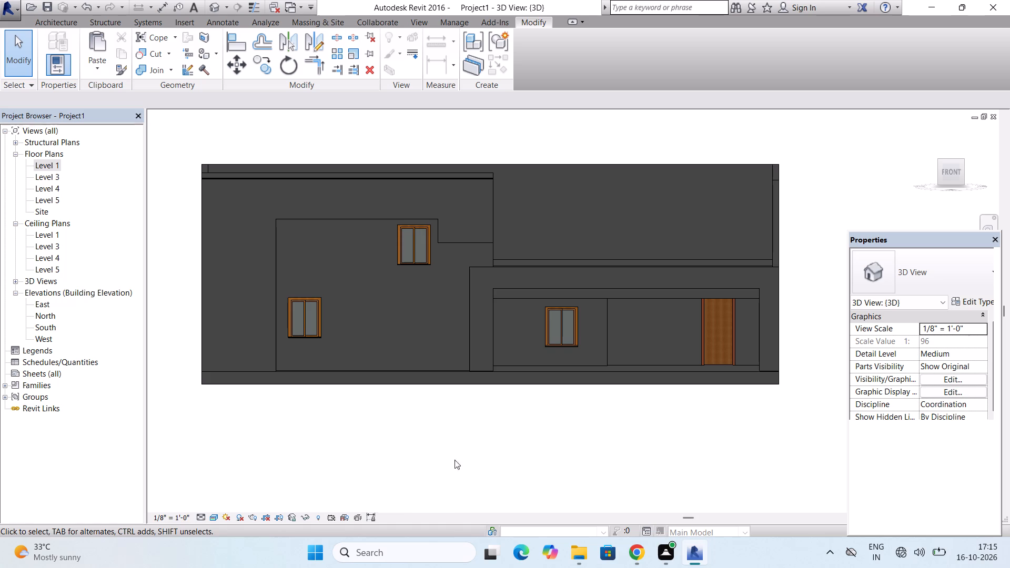
pyautogui.scroll(-2, 442, 364)
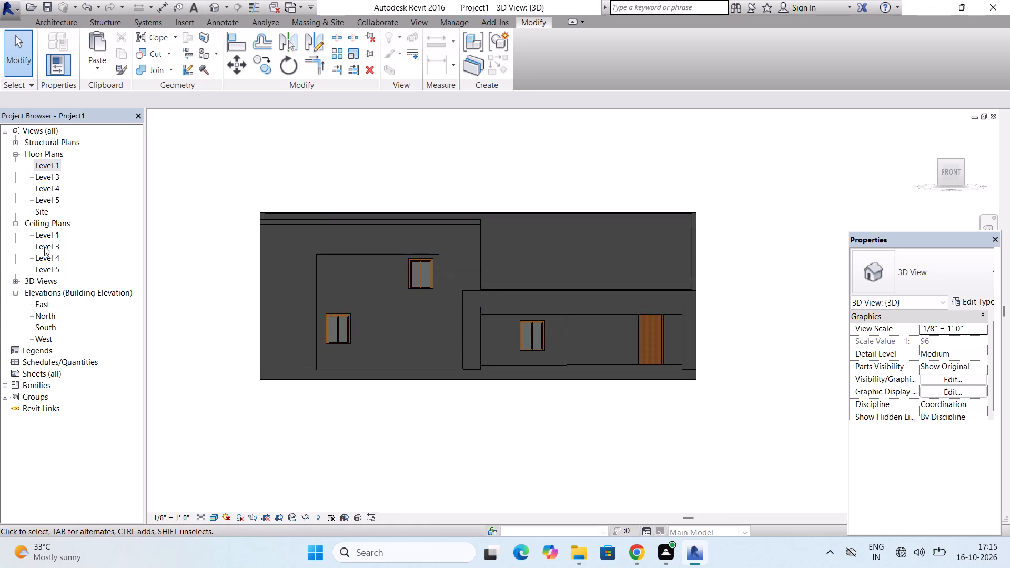
pyautogui.doubleClick(45, 328)
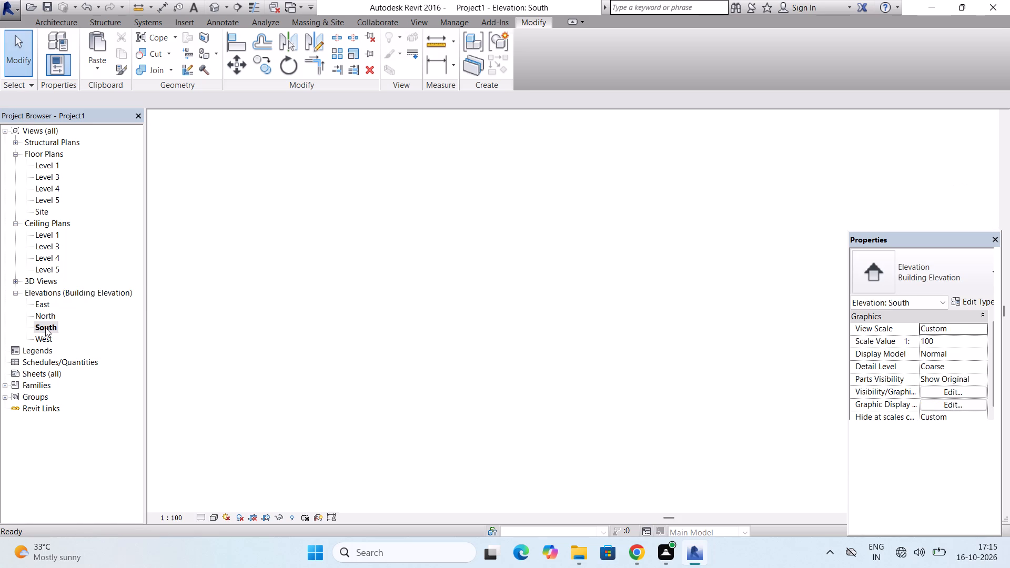
pyautogui.scroll(-4, 553, 331)
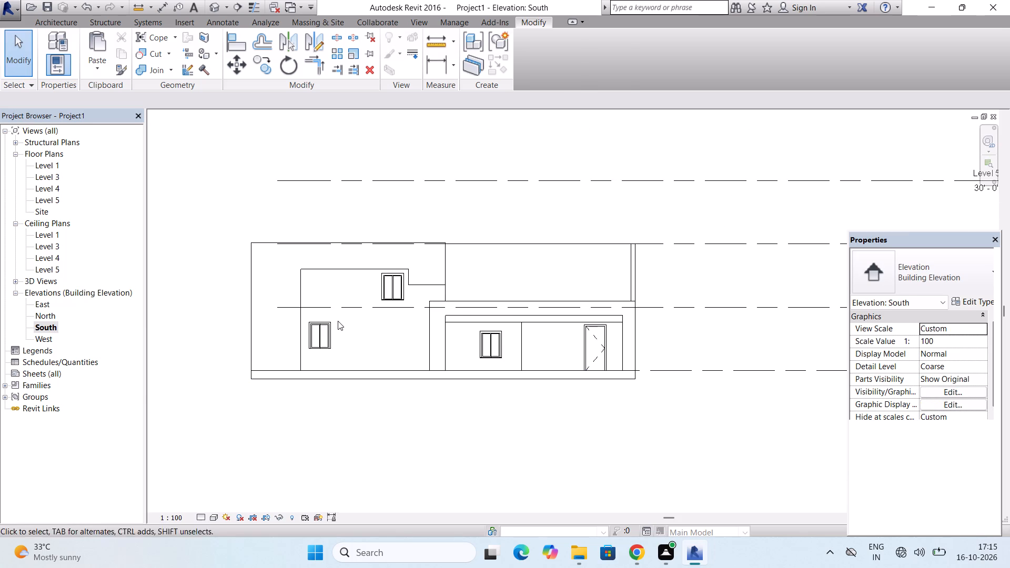
pyautogui.scroll(3, 336, 321)
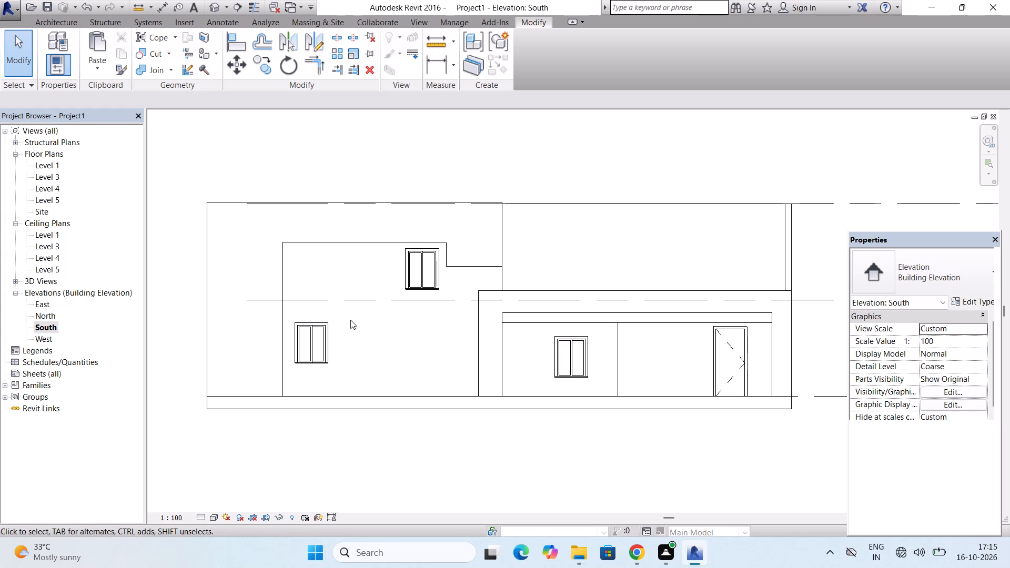
pyautogui.scroll(-3, 365, 309)
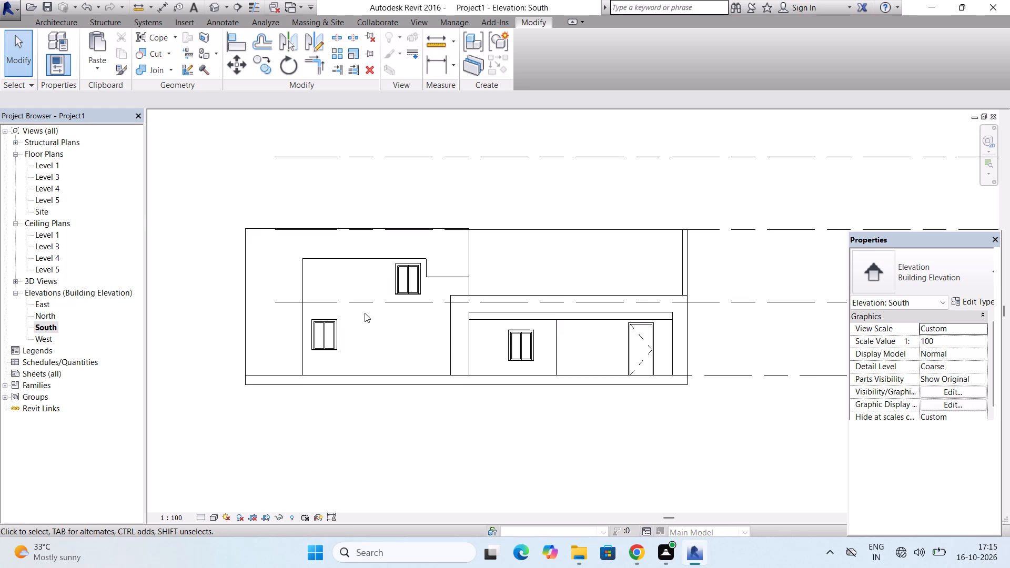
pyautogui.scroll(1, 365, 313)
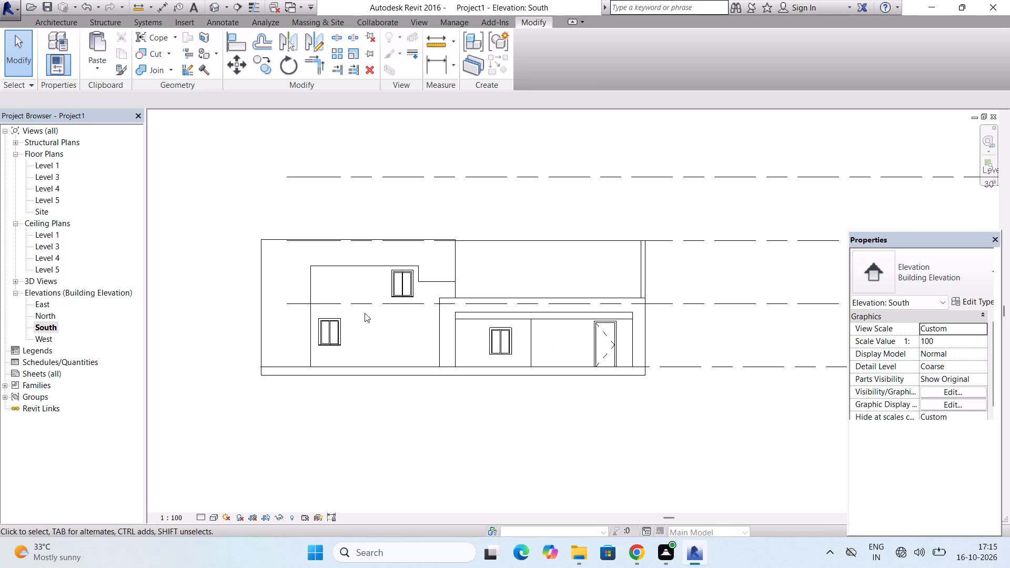
pyautogui.click(215, 8)
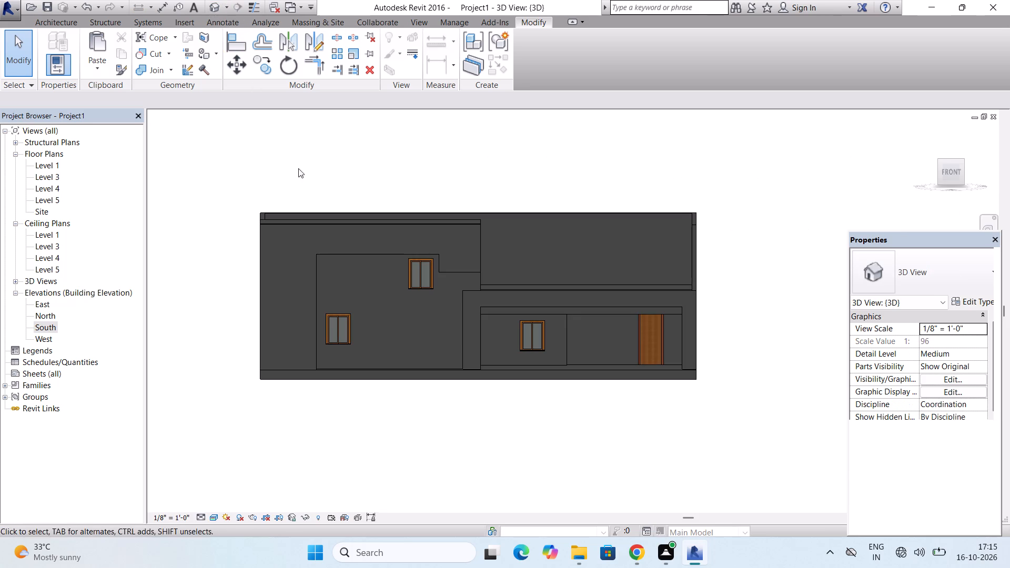
pyautogui.scroll(5, 355, 241)
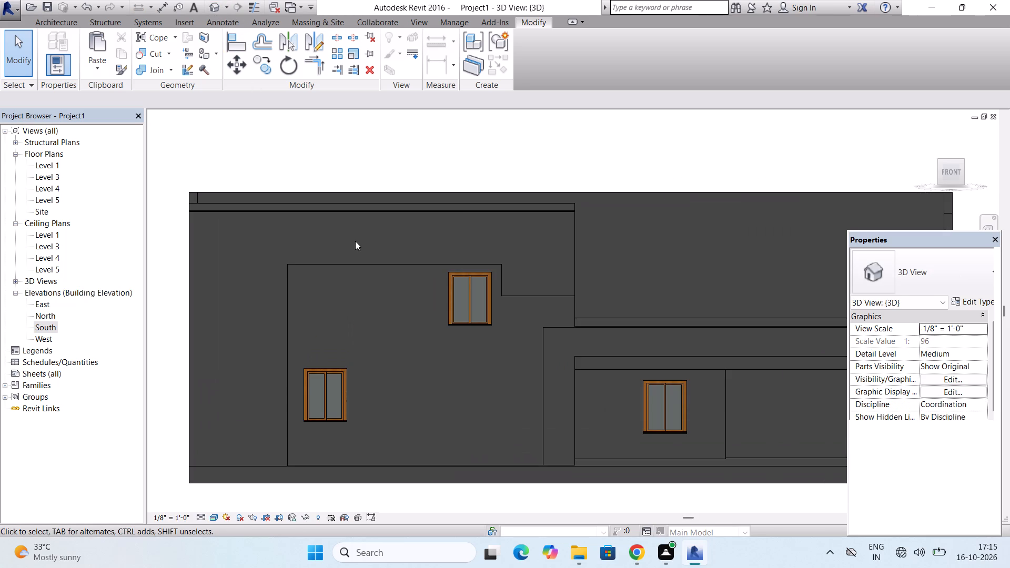
pyautogui.scroll(-3, 355, 255)
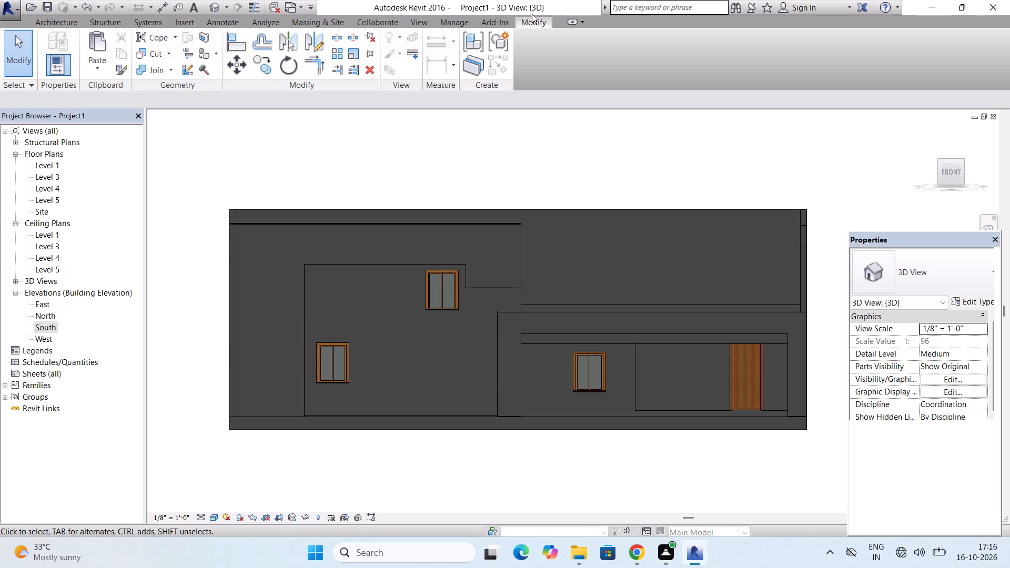
# Start an in-place model in the Walls category, keeping the default name.
pyautogui.click(58, 22)
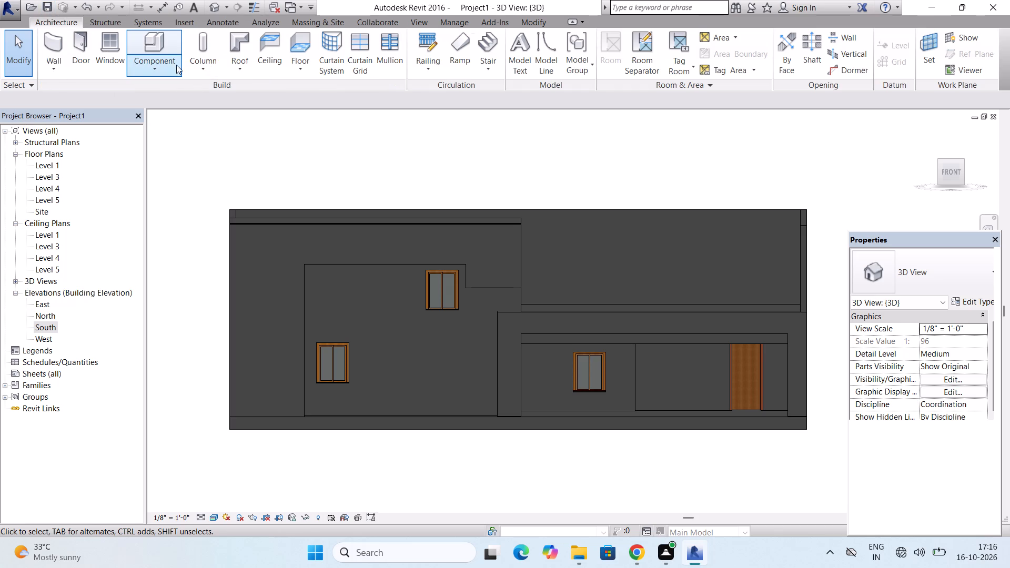
pyautogui.click(169, 65)
pyautogui.click(177, 126)
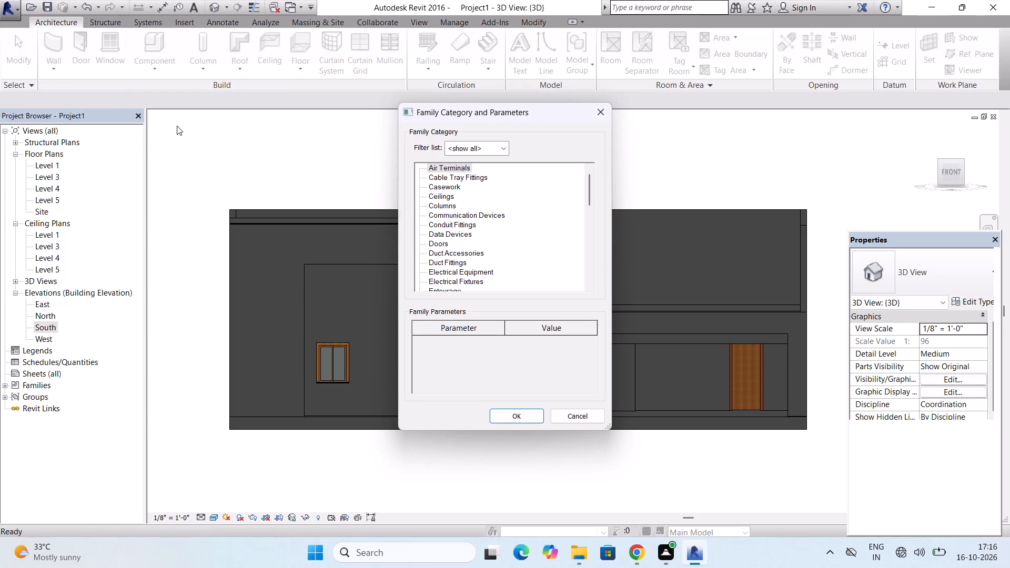
pyautogui.scroll(-17, 502, 240)
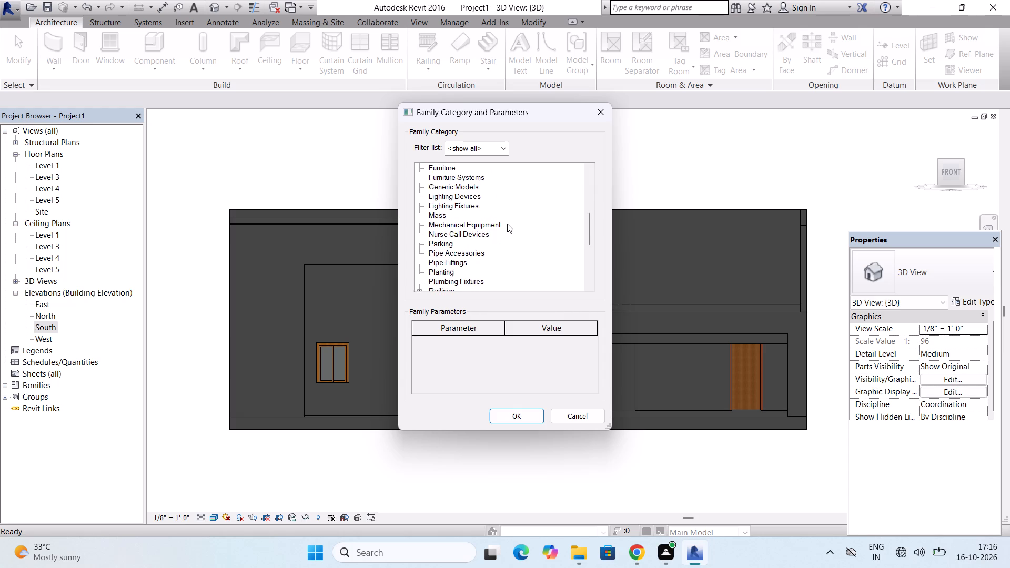
pyautogui.scroll(-20, 507, 224)
pyautogui.scroll(-2, 507, 224)
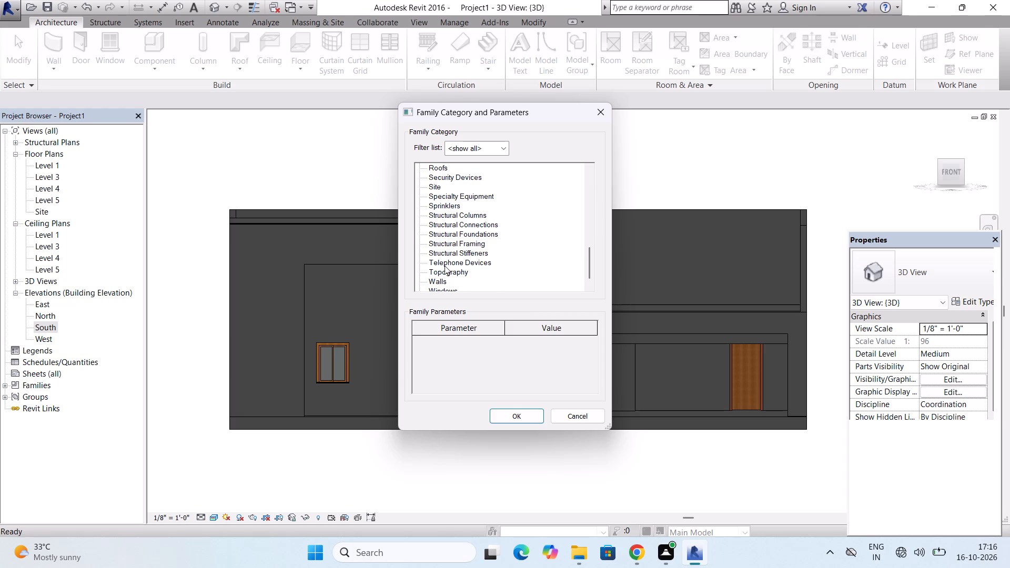
pyautogui.click(439, 270)
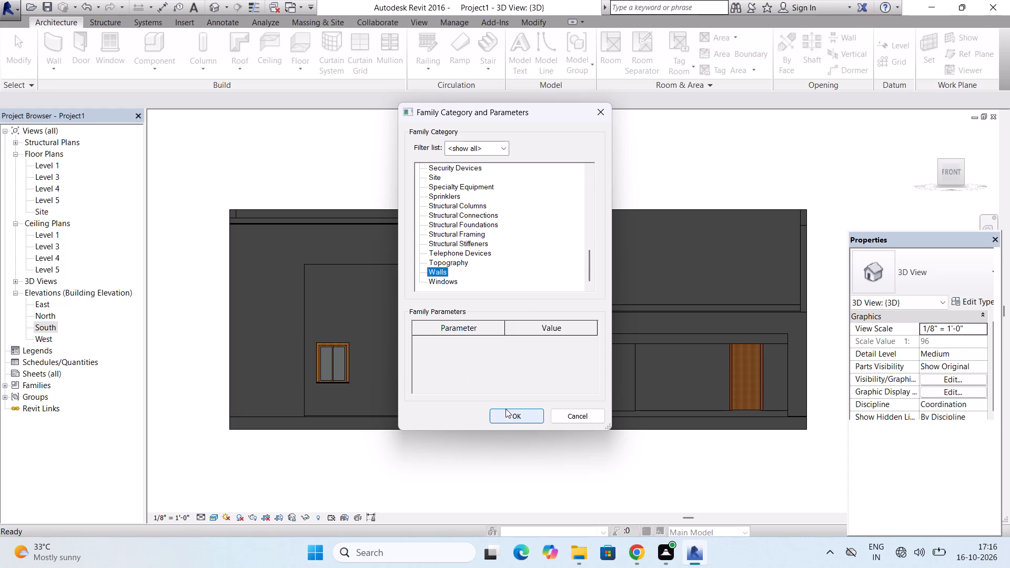
pyautogui.click(504, 411)
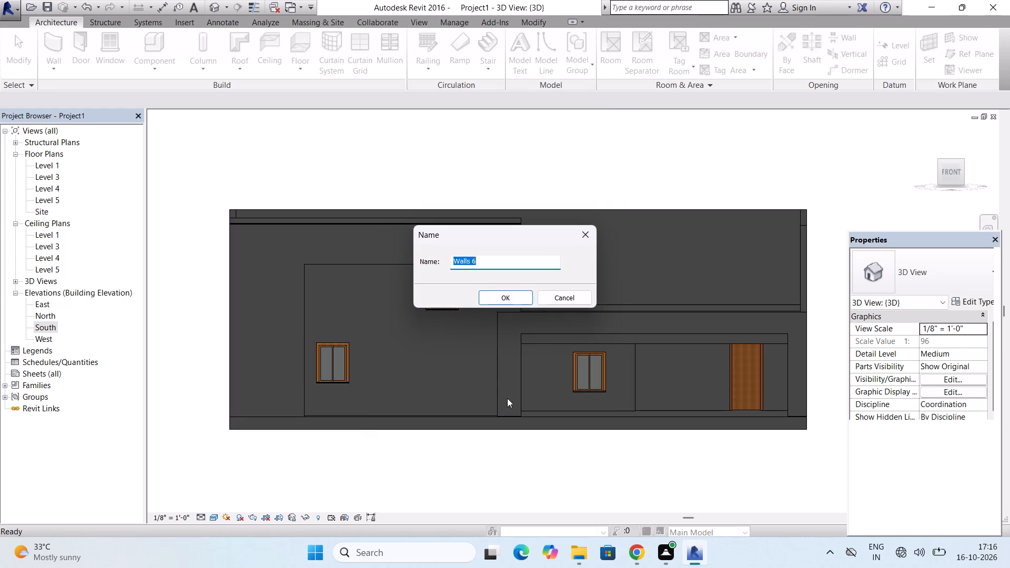
pyautogui.click(504, 303)
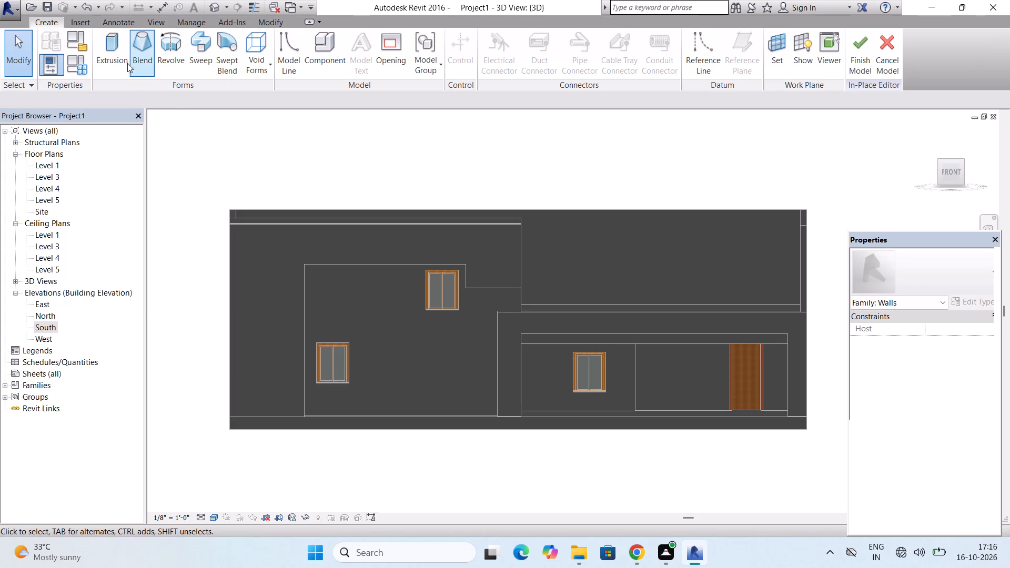
# Start an extrusion and set its work plane by picking the face of the front wall that holds the two windows.
pyautogui.click(123, 50)
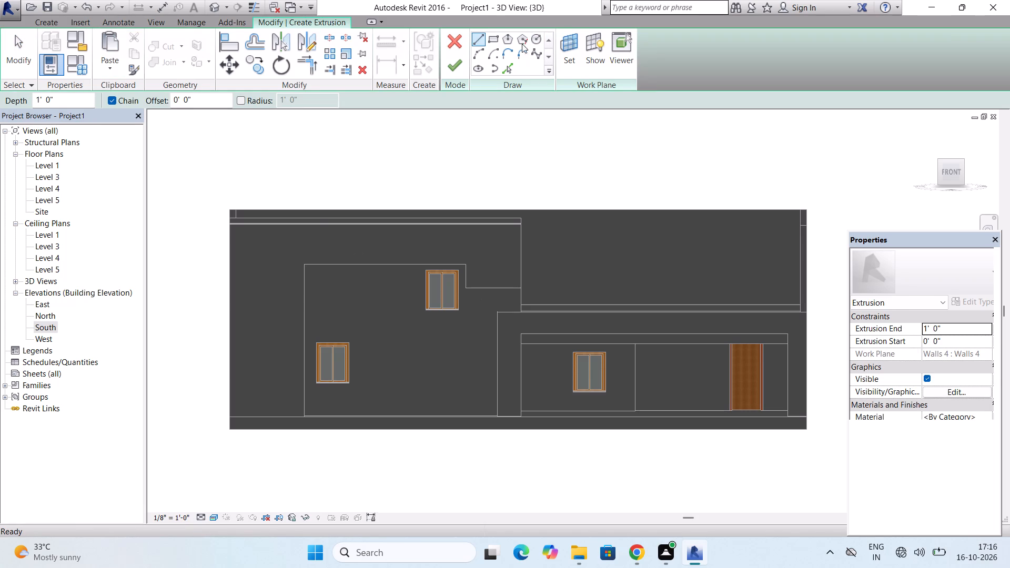
pyautogui.click(499, 39)
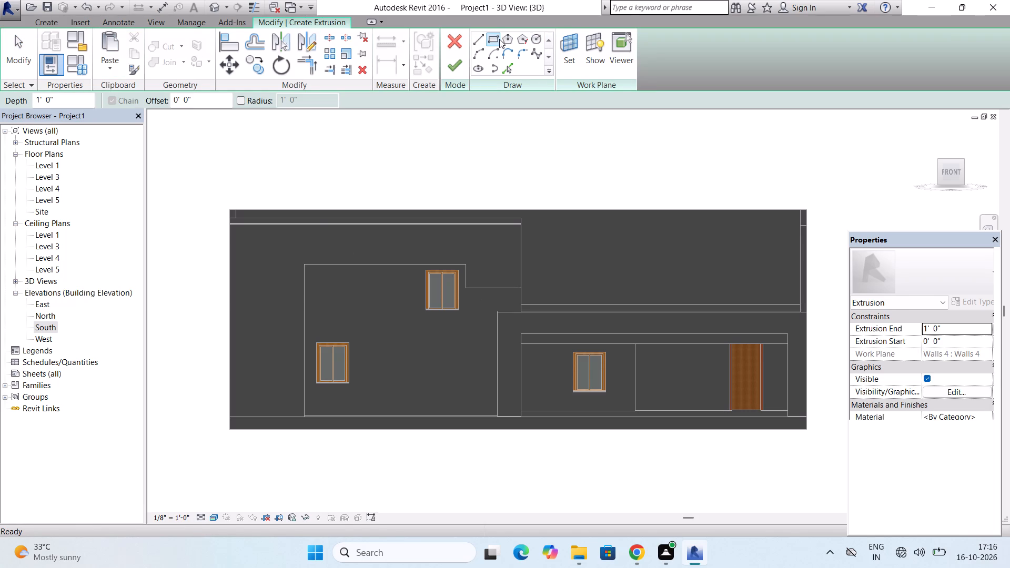
pyautogui.scroll(1, 366, 405)
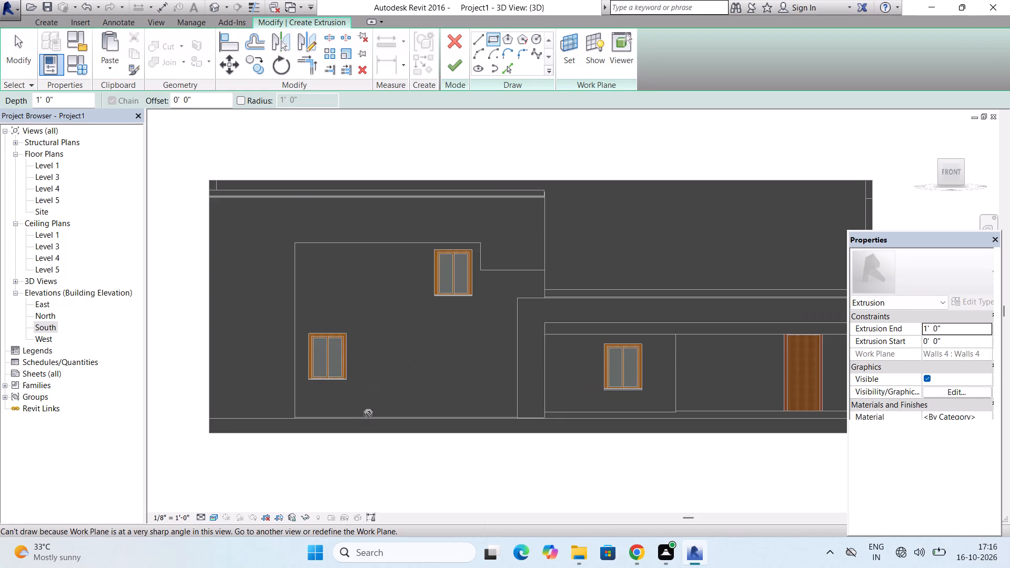
pyautogui.click(573, 60)
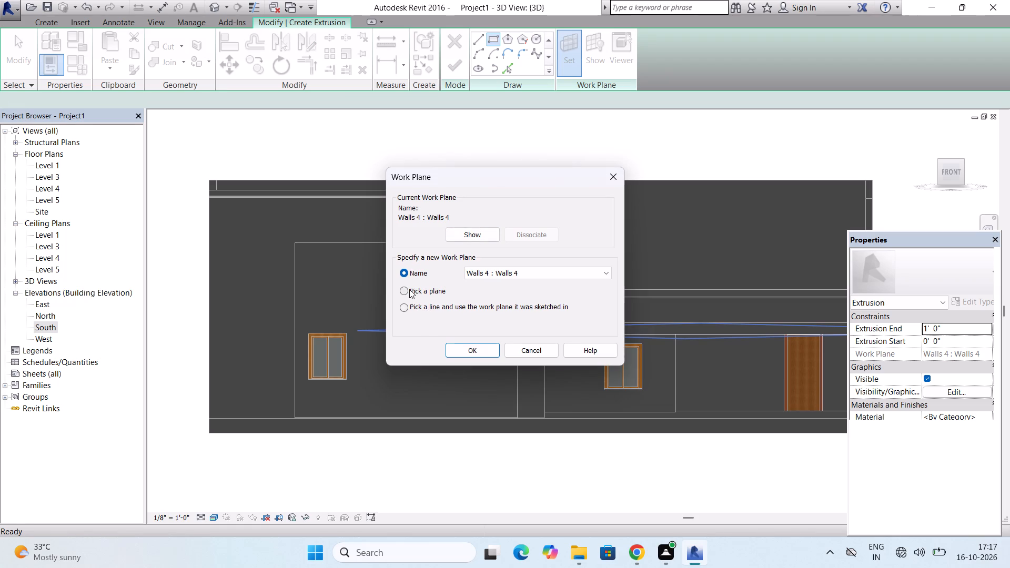
pyautogui.click(406, 288)
pyautogui.click(474, 343)
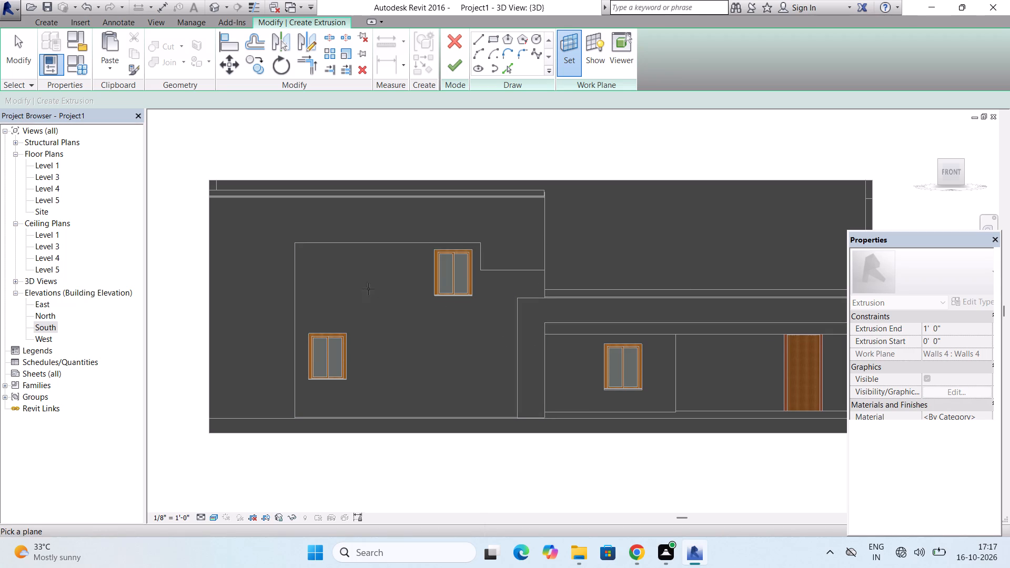
pyautogui.click(544, 279)
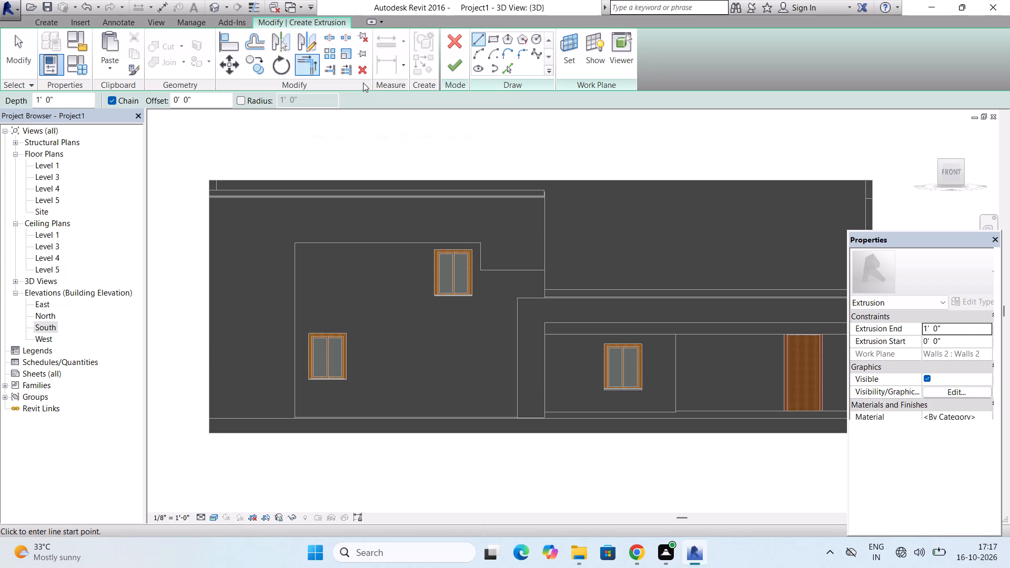
# Sketch a closed inverted-L profile from the wall base to the ground-floor window sill and across to the porch frame, about 16 ft long.
pyautogui.click(480, 40)
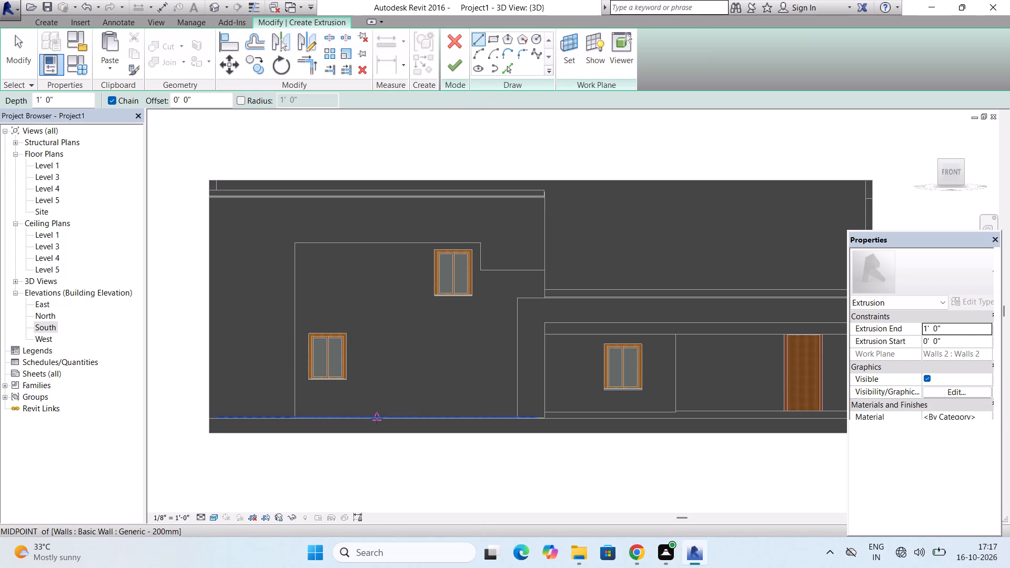
pyautogui.scroll(7, 377, 417)
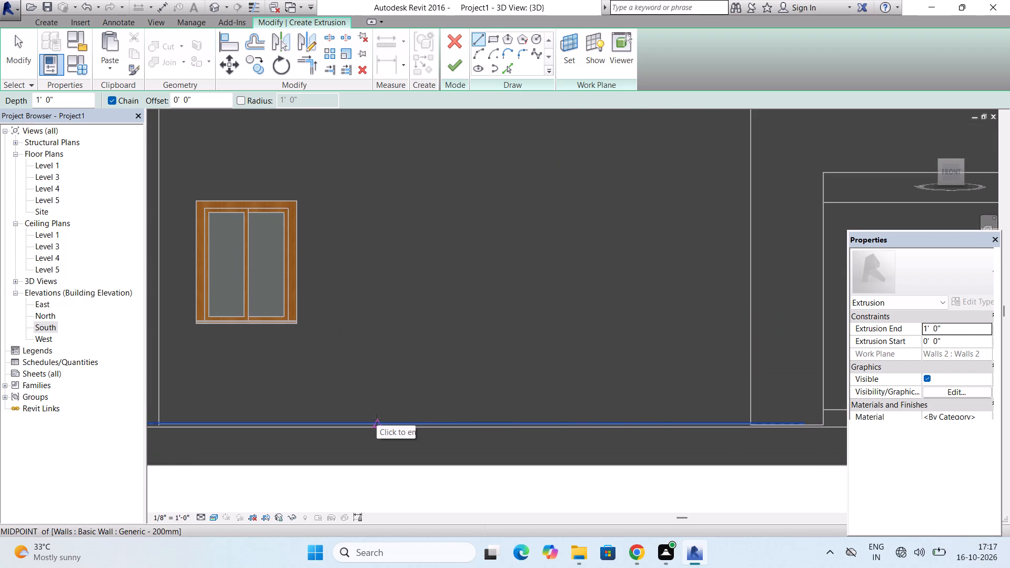
pyautogui.click(278, 421)
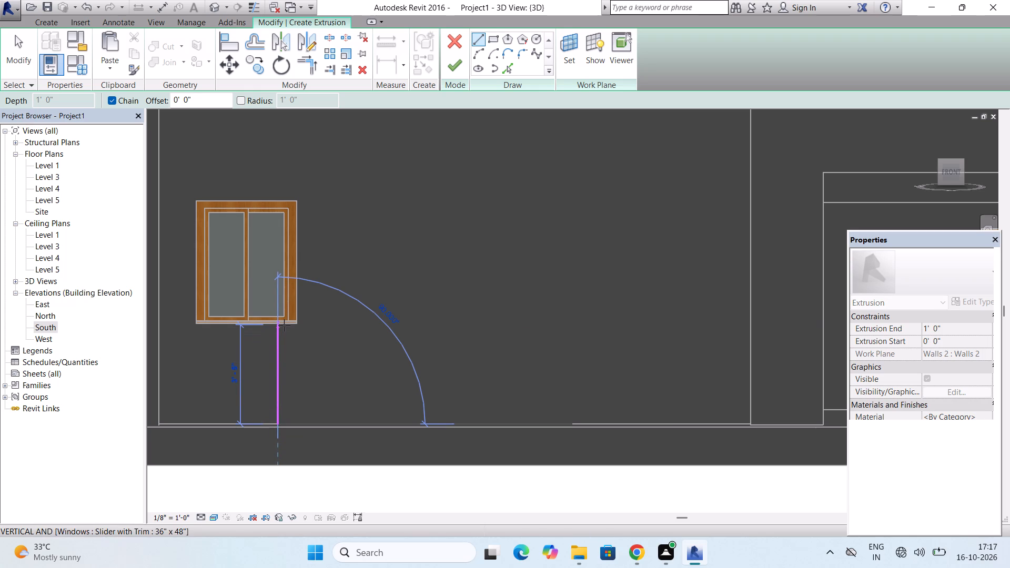
pyautogui.scroll(4, 284, 325)
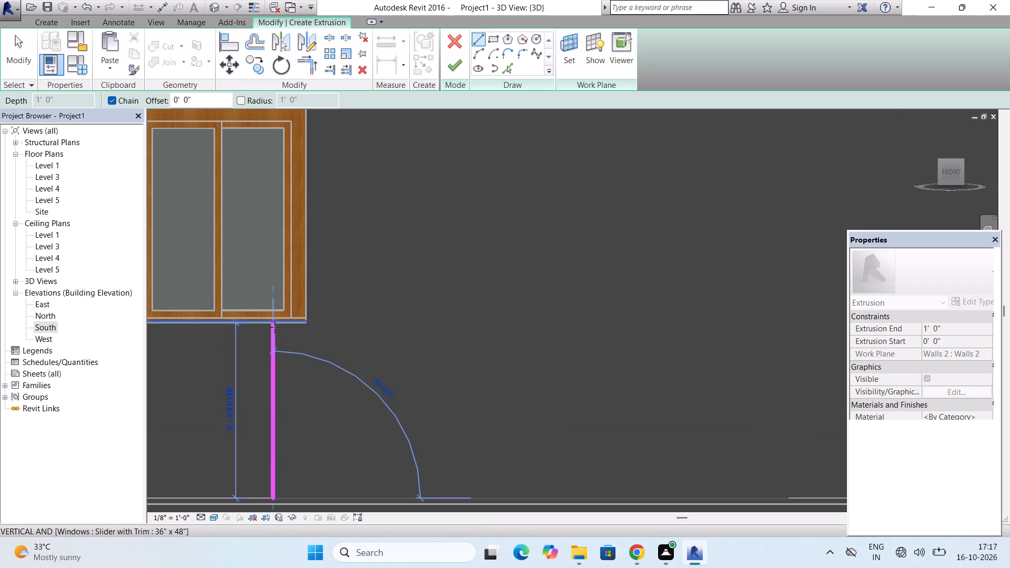
pyautogui.click(275, 327)
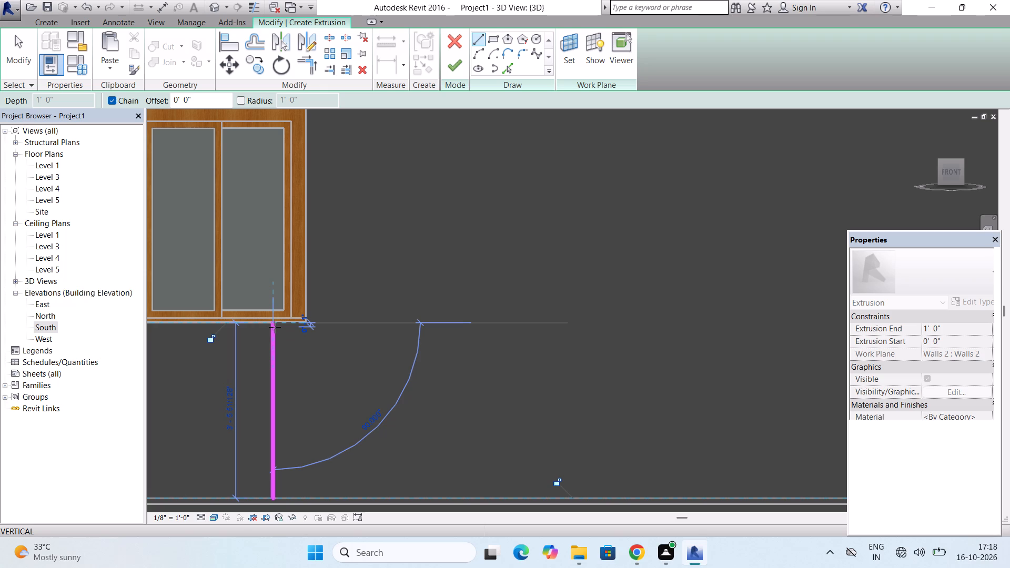
pyautogui.scroll(-3, 271, 334)
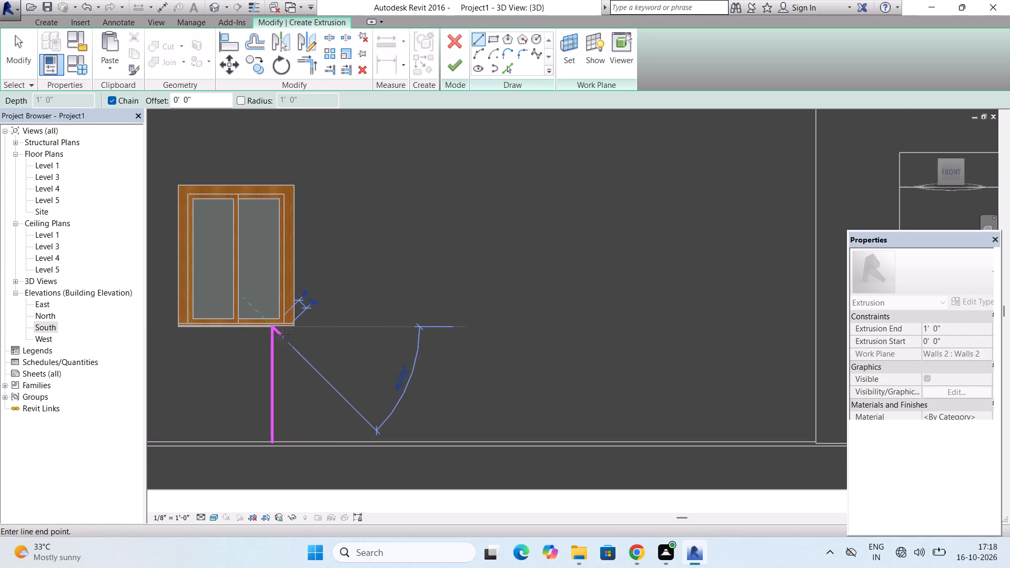
pyautogui.scroll(-3, 308, 331)
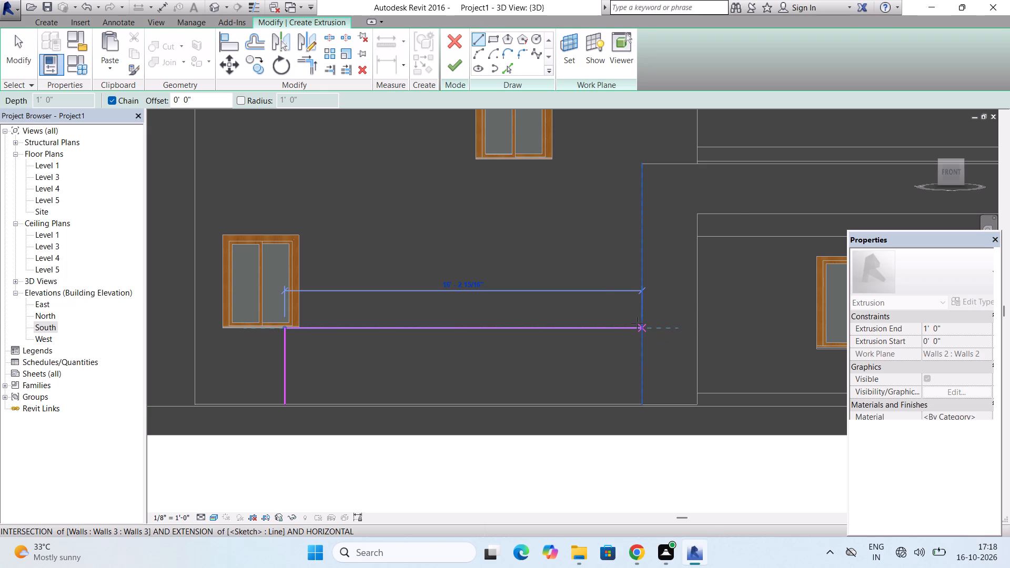
pyautogui.click(637, 323)
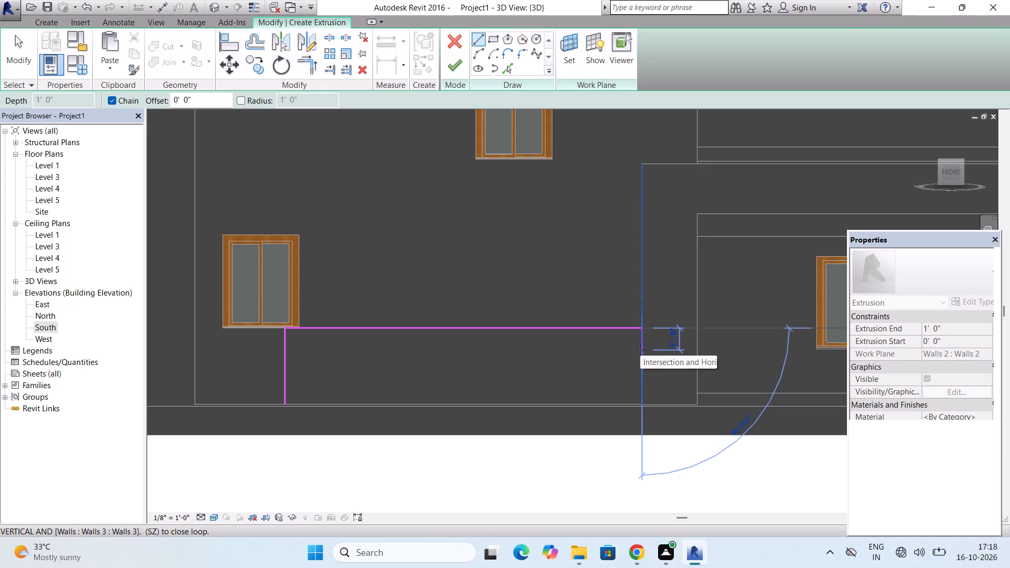
pyautogui.click(640, 350)
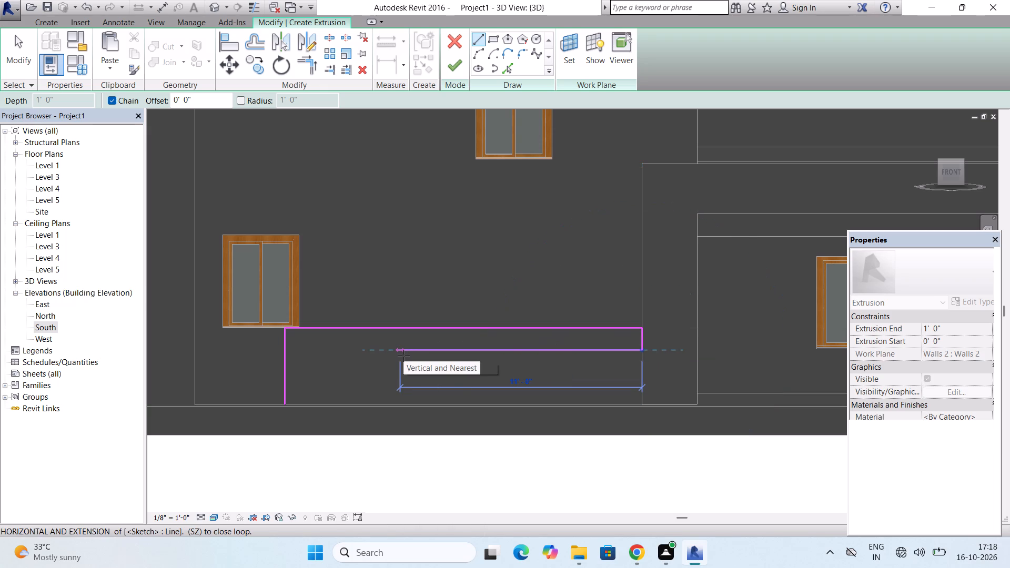
pyautogui.click(313, 352)
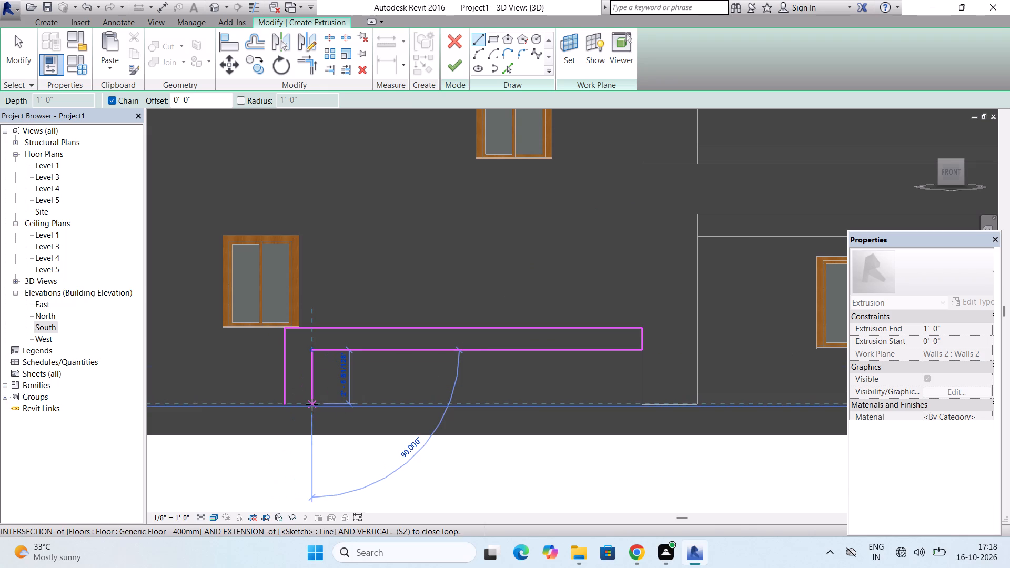
pyautogui.scroll(6, 312, 404)
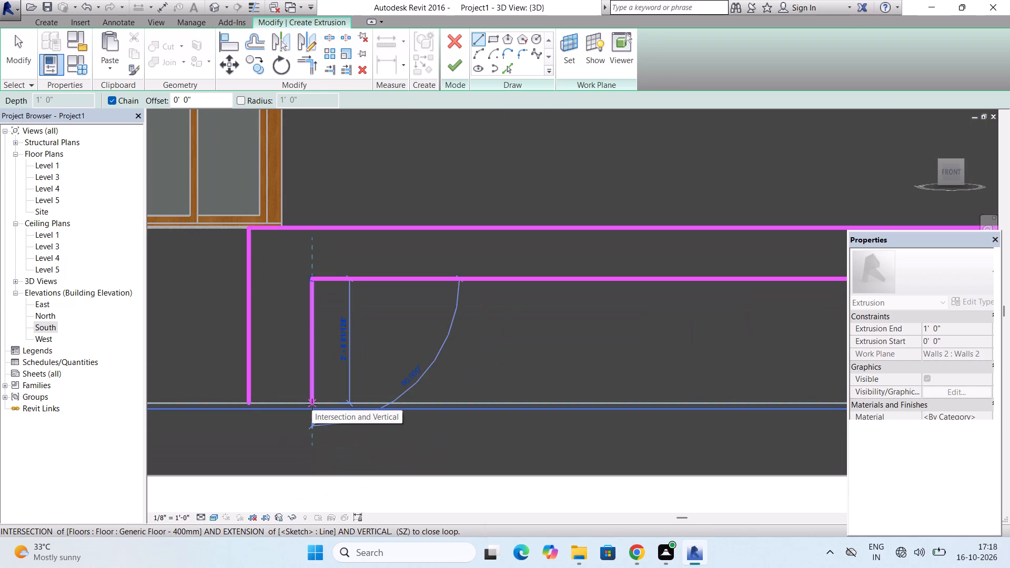
pyautogui.click(312, 404)
pyautogui.click(252, 404)
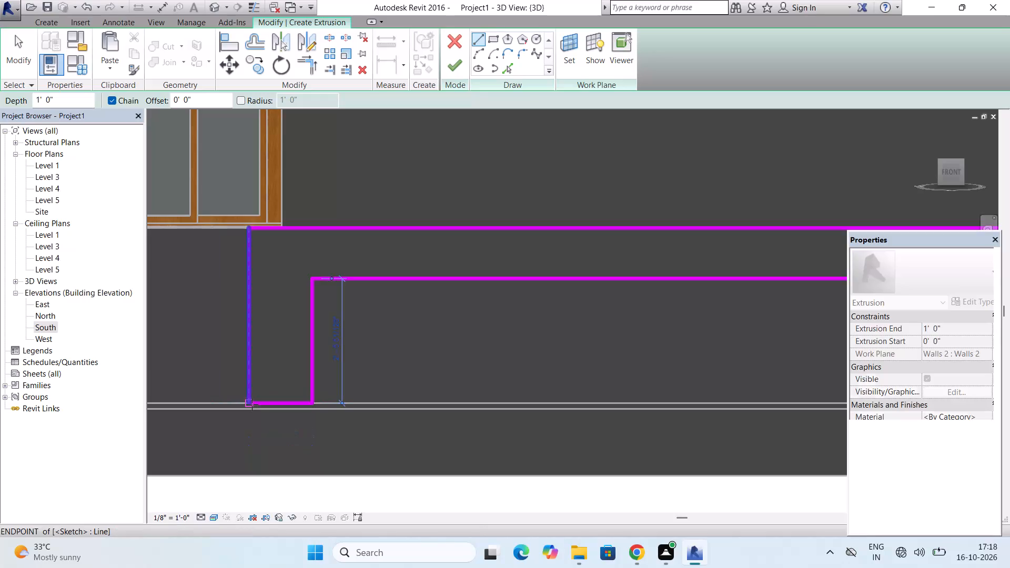
# Finish the inverted-L sketch as an extrusion and stretch it outward from the front wall to a depth of 1' 5 5/8".
pyautogui.click(452, 60)
pyautogui.scroll(-6, 391, 280)
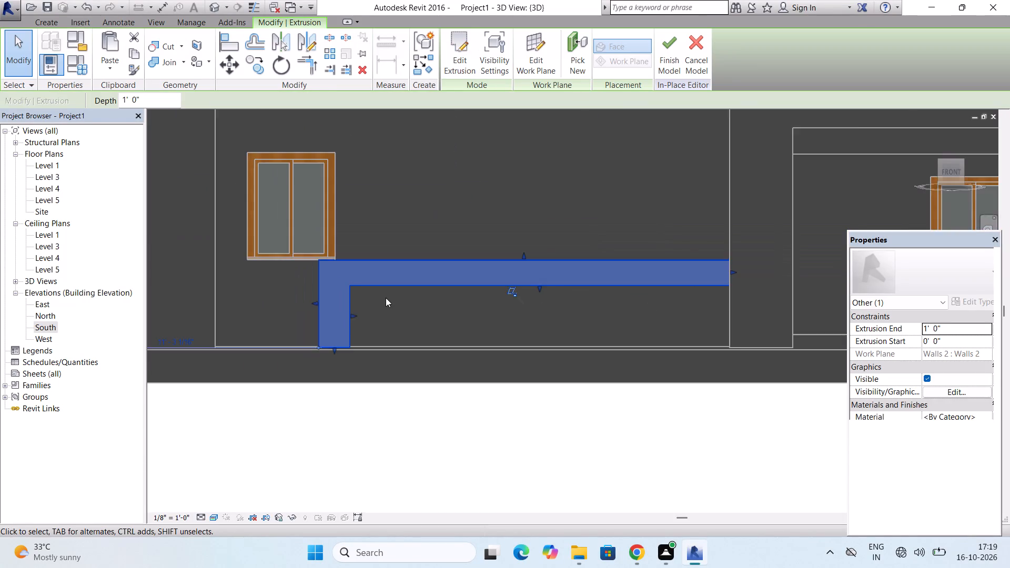
pyautogui.scroll(-3, 386, 298)
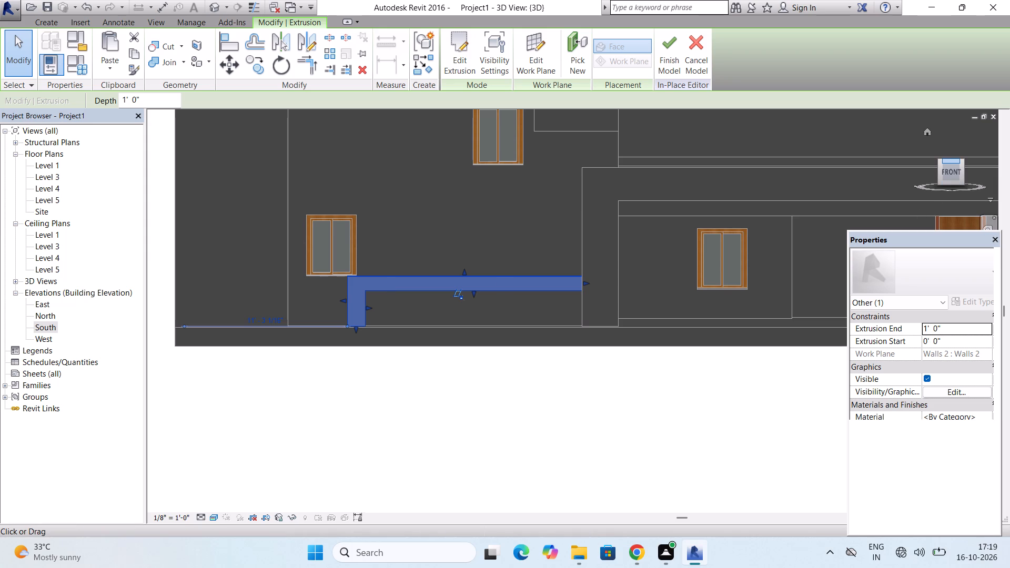
pyautogui.moveTo(940, 161); pyautogui.dragTo(875, 182)
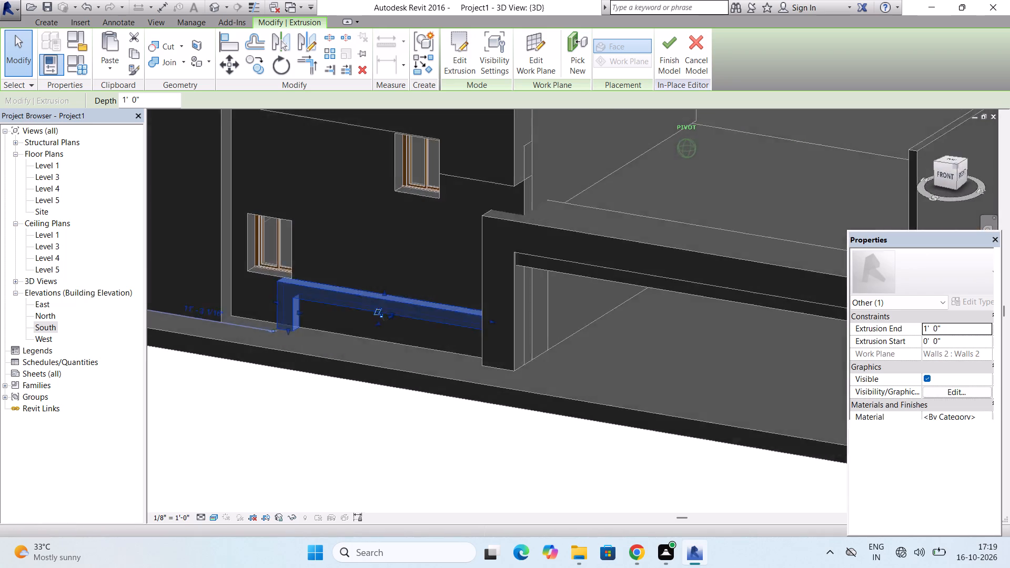
pyautogui.moveTo(875, 182); pyautogui.dragTo(863, 184)
pyautogui.scroll(2, 381, 288)
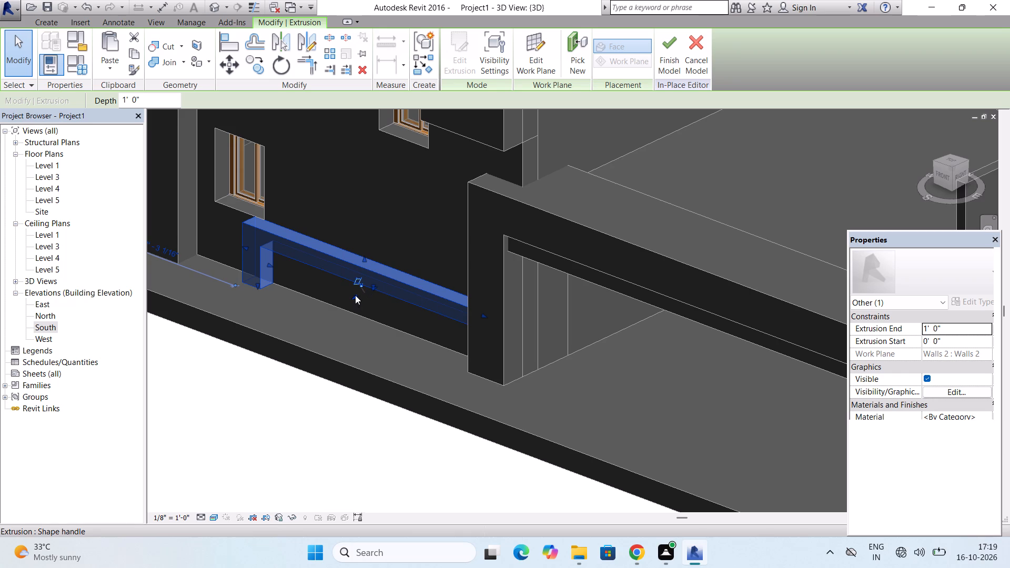
pyautogui.click(355, 295)
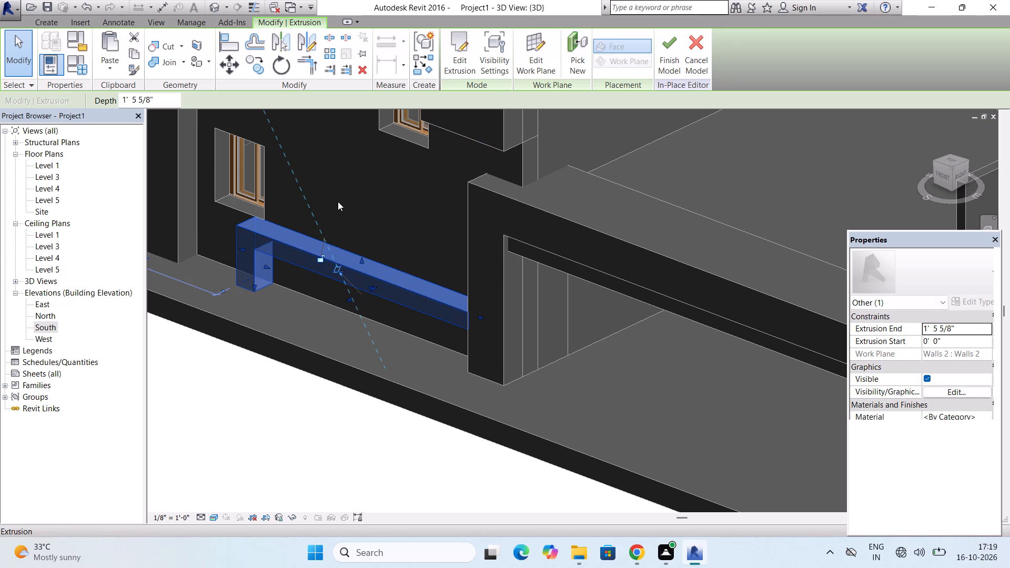
pyautogui.press('Escape')
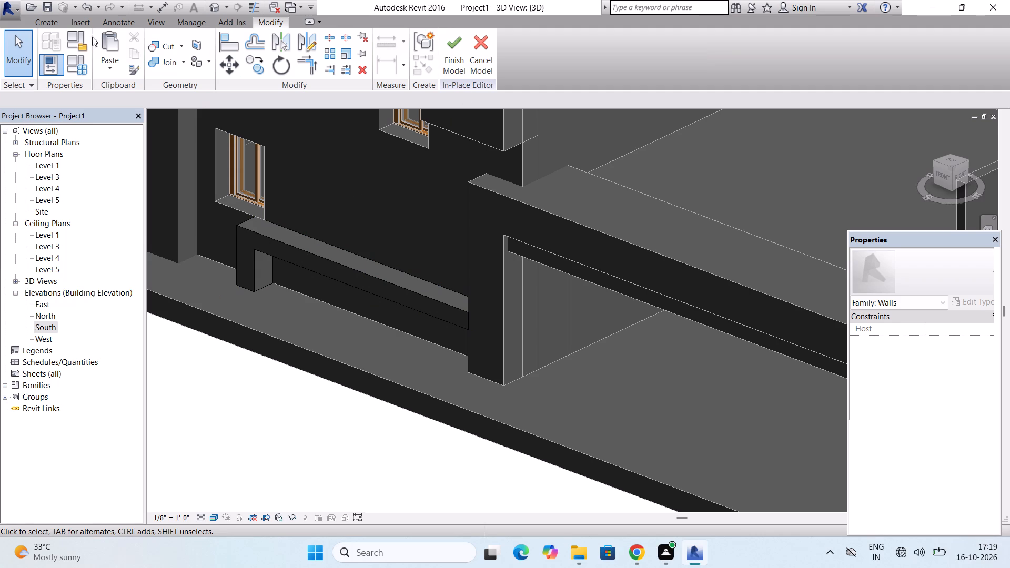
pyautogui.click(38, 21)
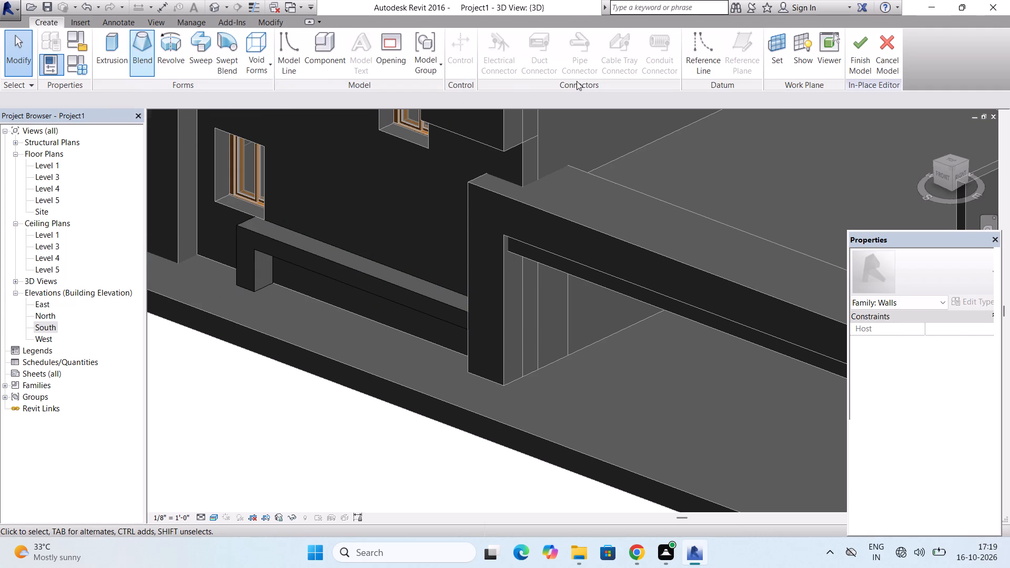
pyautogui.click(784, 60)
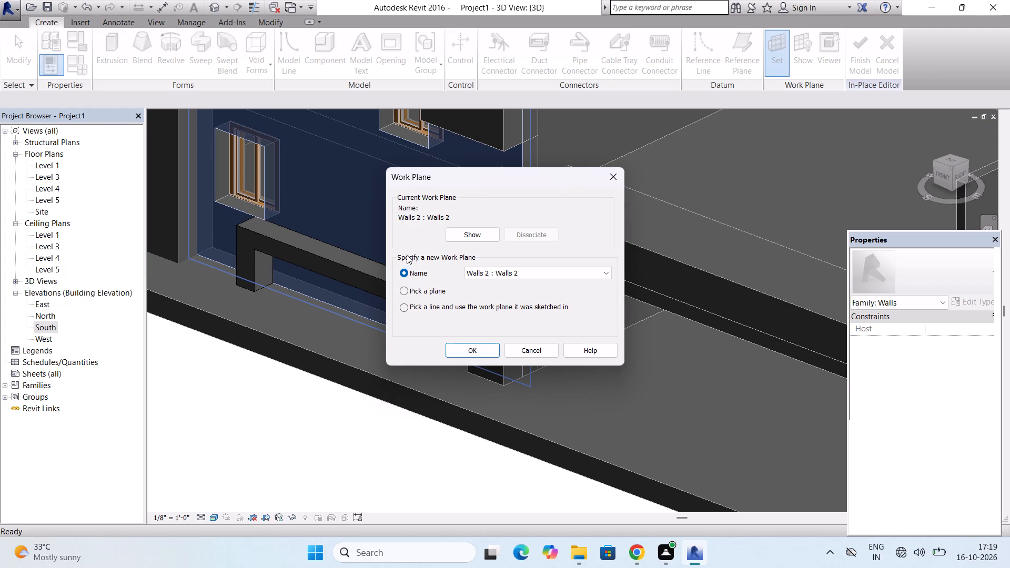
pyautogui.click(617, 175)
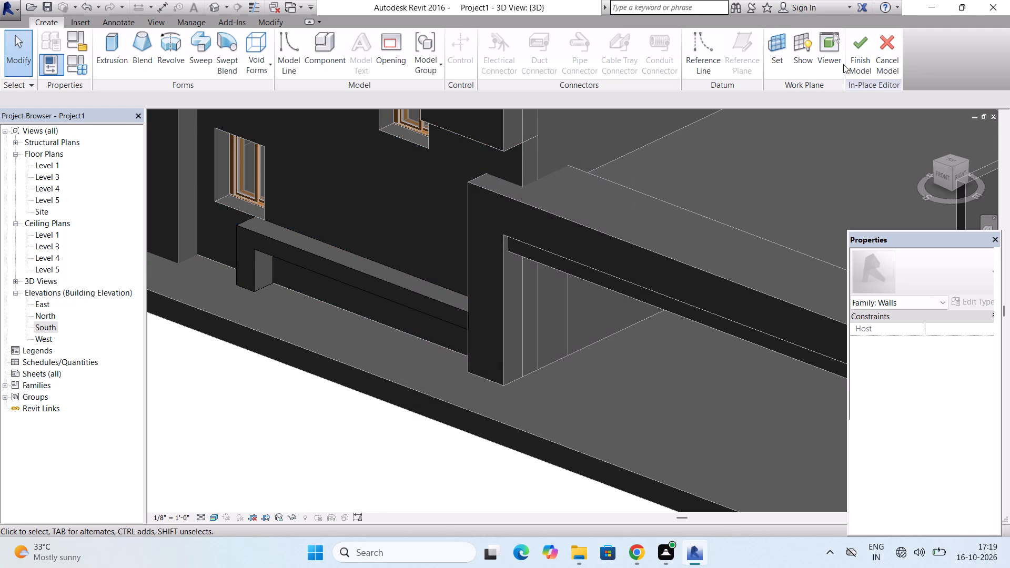
# Finish the in-place model of the inverted-L wall feature.
pyautogui.click(856, 59)
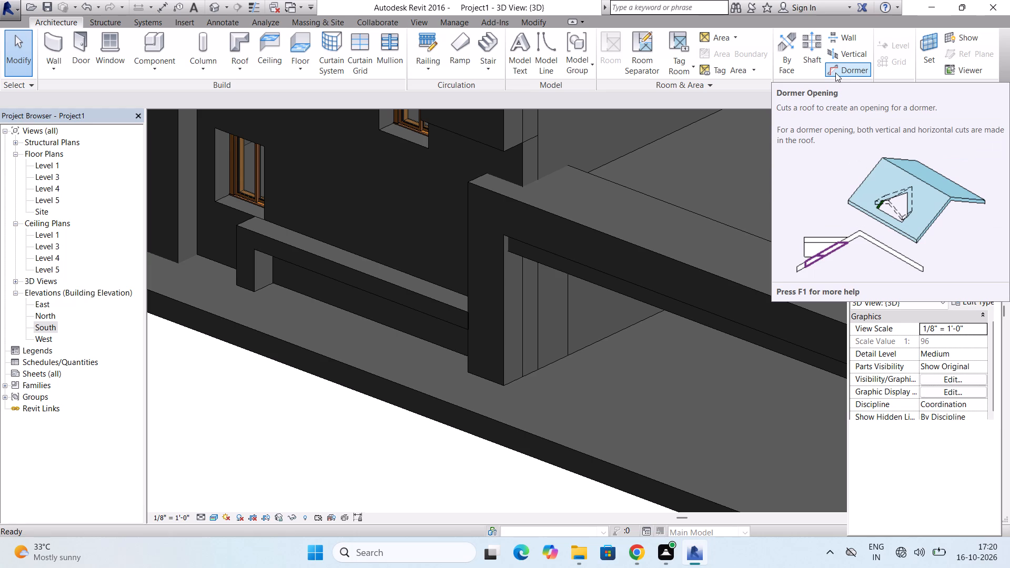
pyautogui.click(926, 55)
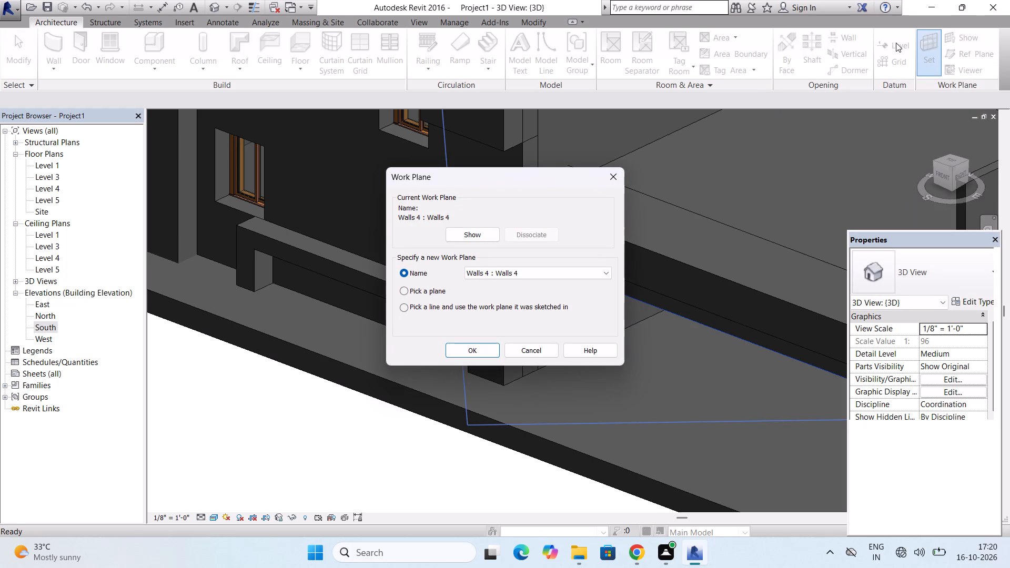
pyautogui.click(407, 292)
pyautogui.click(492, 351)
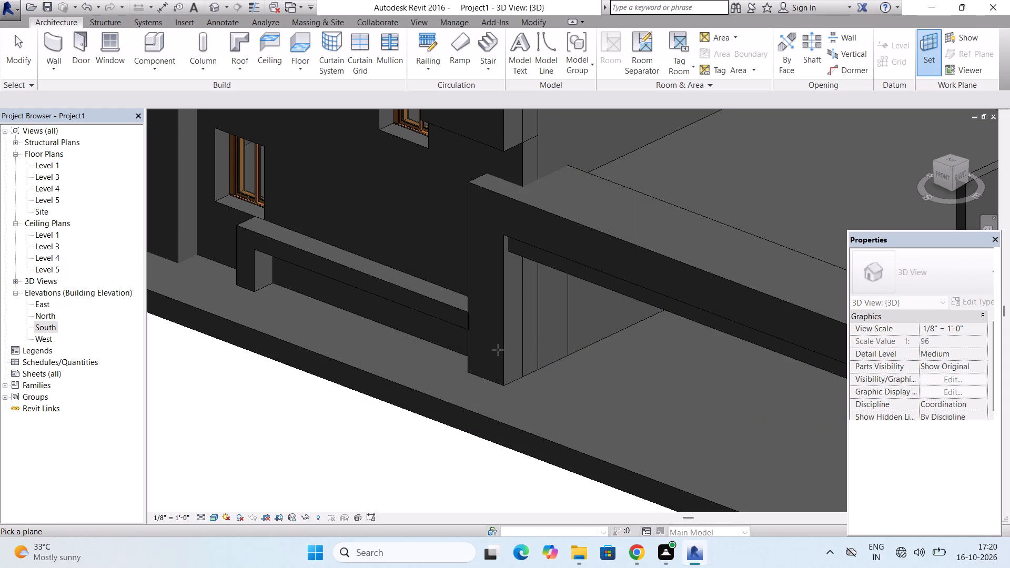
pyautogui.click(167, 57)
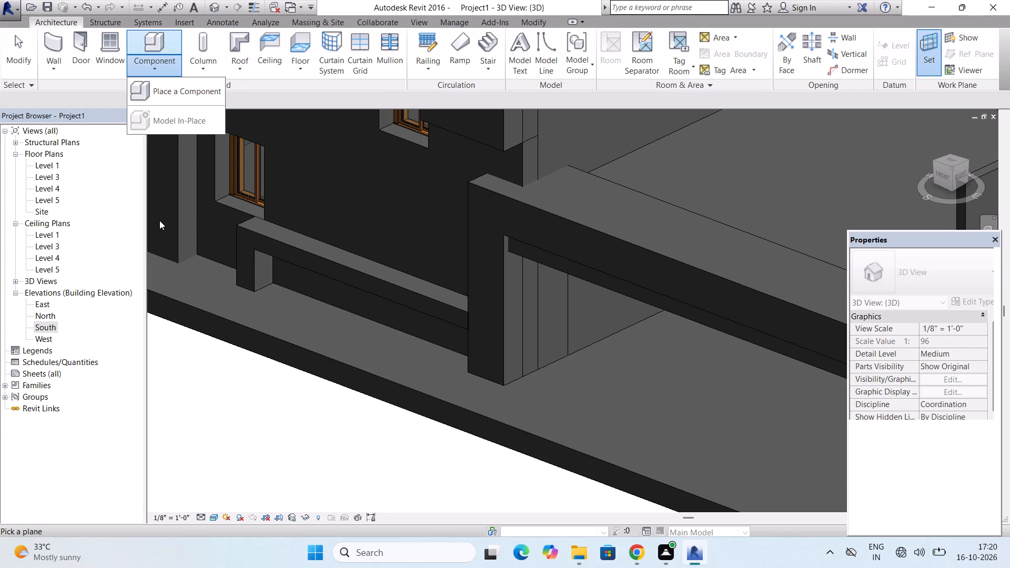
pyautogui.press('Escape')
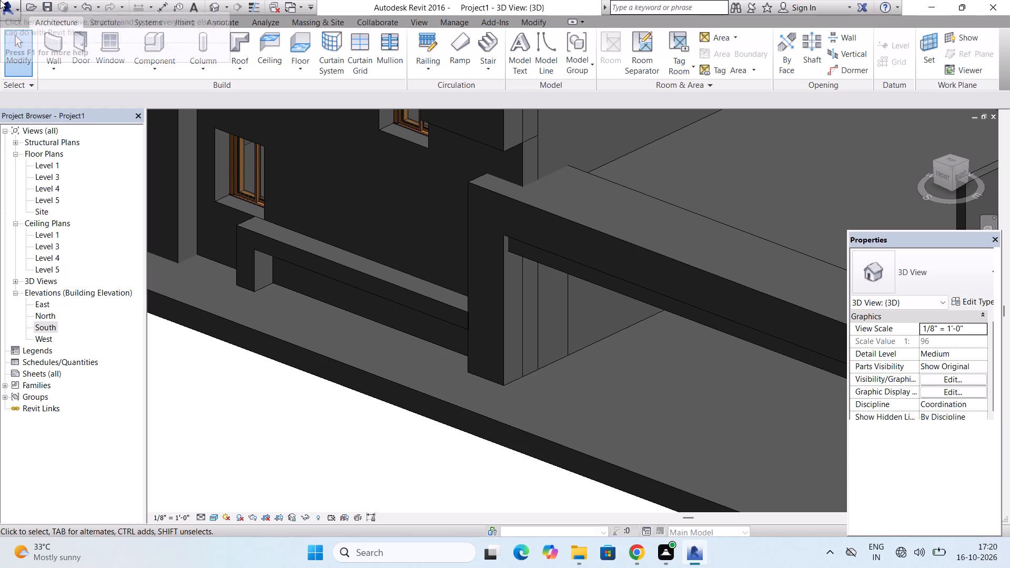
# Start another in-place model in the Walls category, keeping the default name.
pyautogui.click(165, 67)
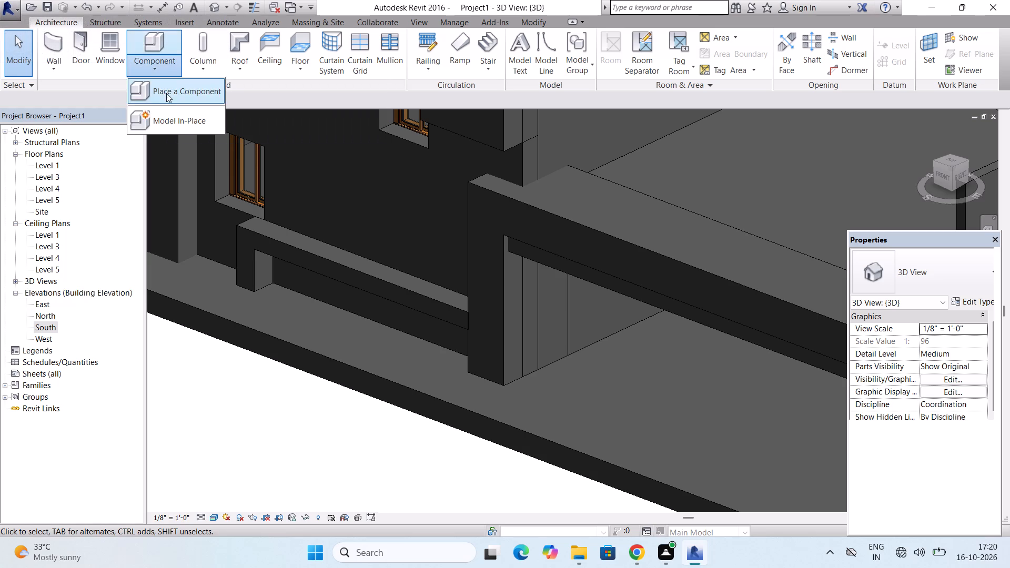
pyautogui.click(166, 112)
pyautogui.scroll(-4, 457, 265)
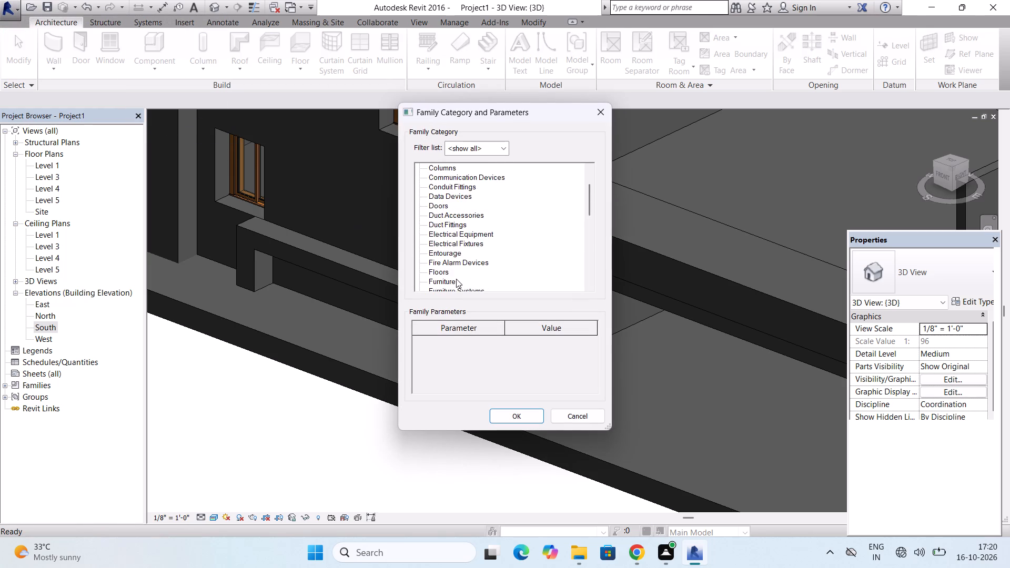
pyautogui.scroll(-16, 456, 279)
pyautogui.scroll(-15, 470, 285)
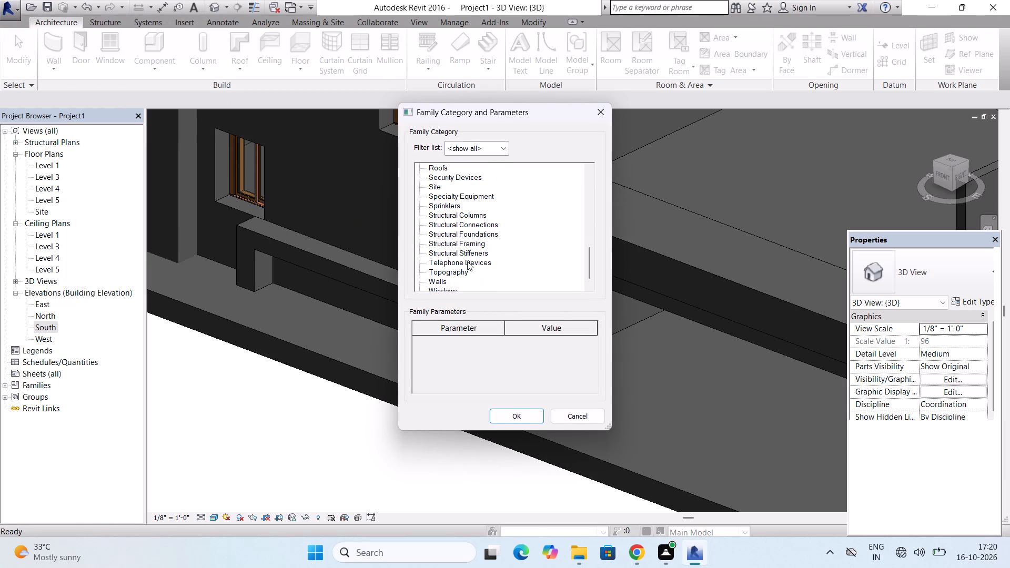
pyautogui.click(443, 273)
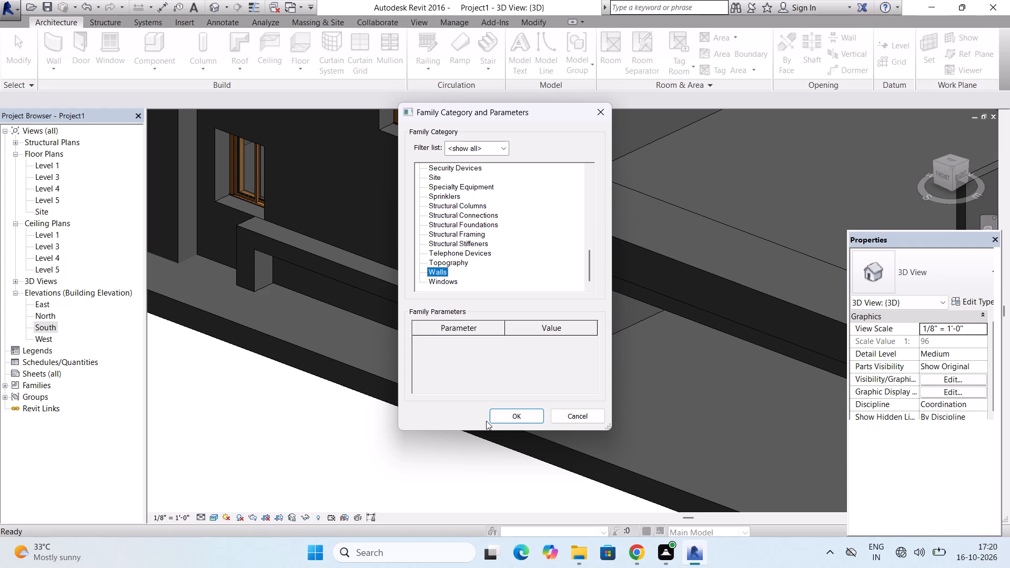
pyautogui.click(534, 415)
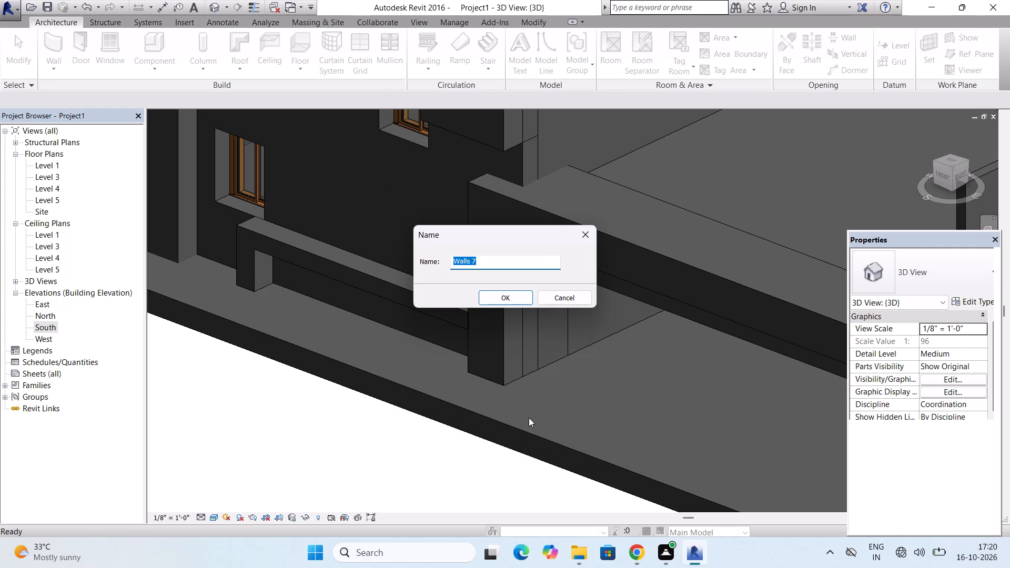
pyautogui.click(500, 300)
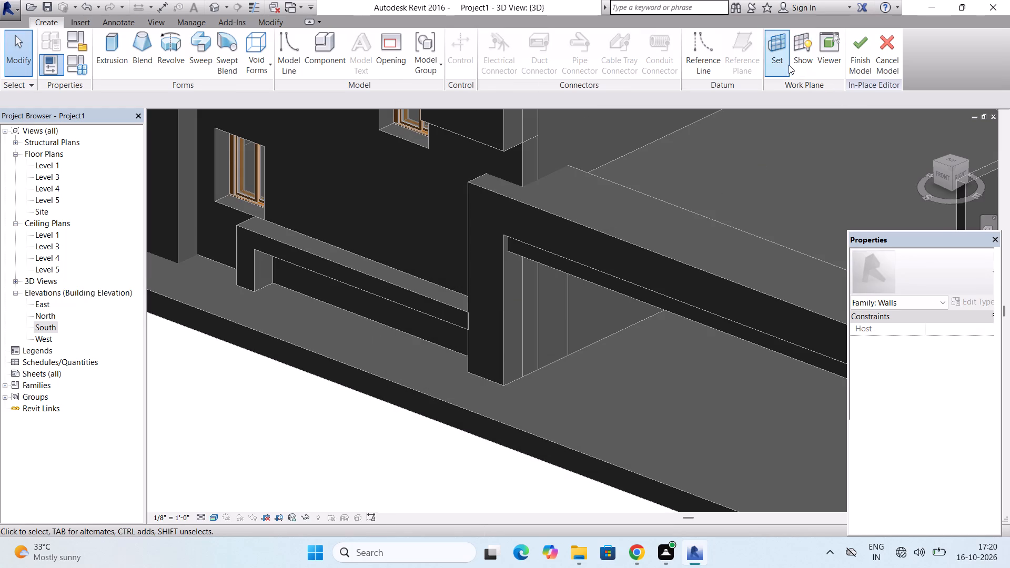
# Set the work plane by picking the top face of the inverted-L wall feature.
pyautogui.click(786, 65)
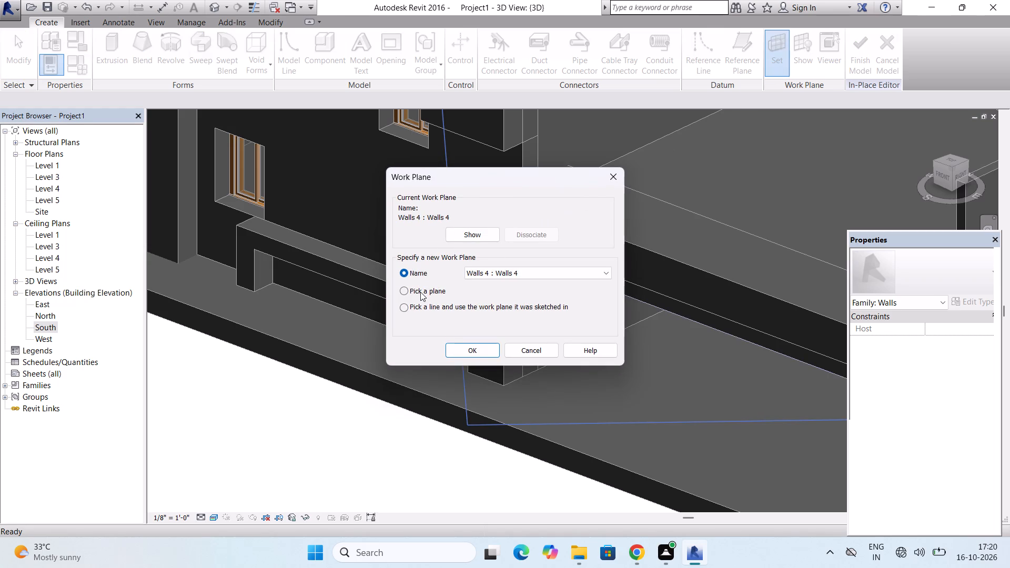
pyautogui.click(420, 292)
pyautogui.click(462, 347)
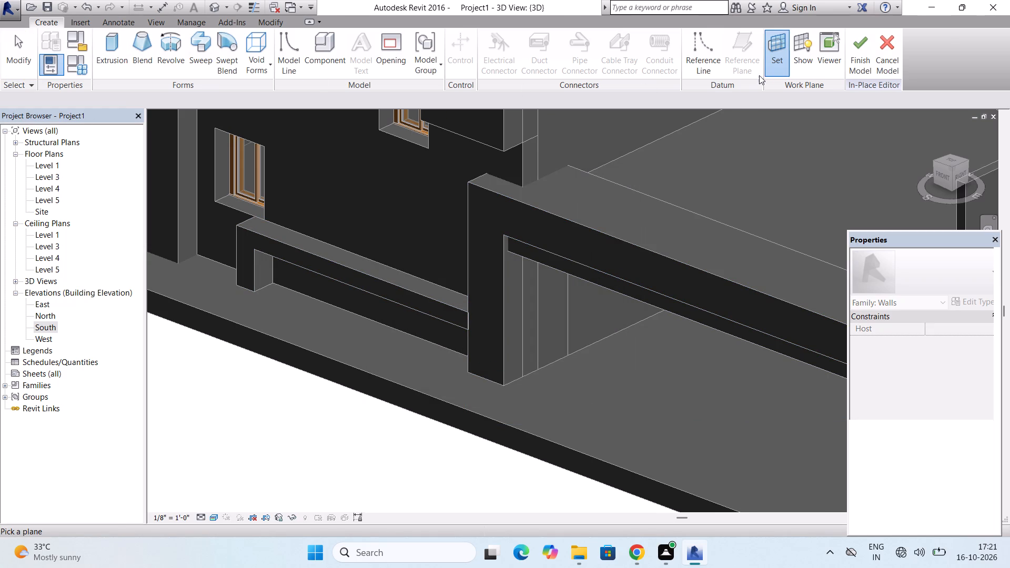
pyautogui.click(785, 56)
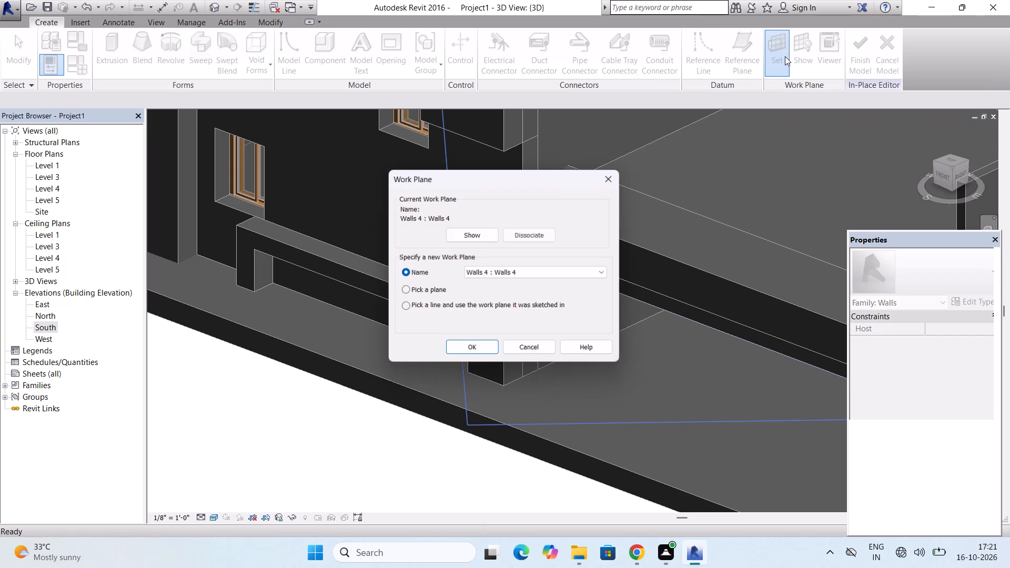
pyautogui.click(402, 286)
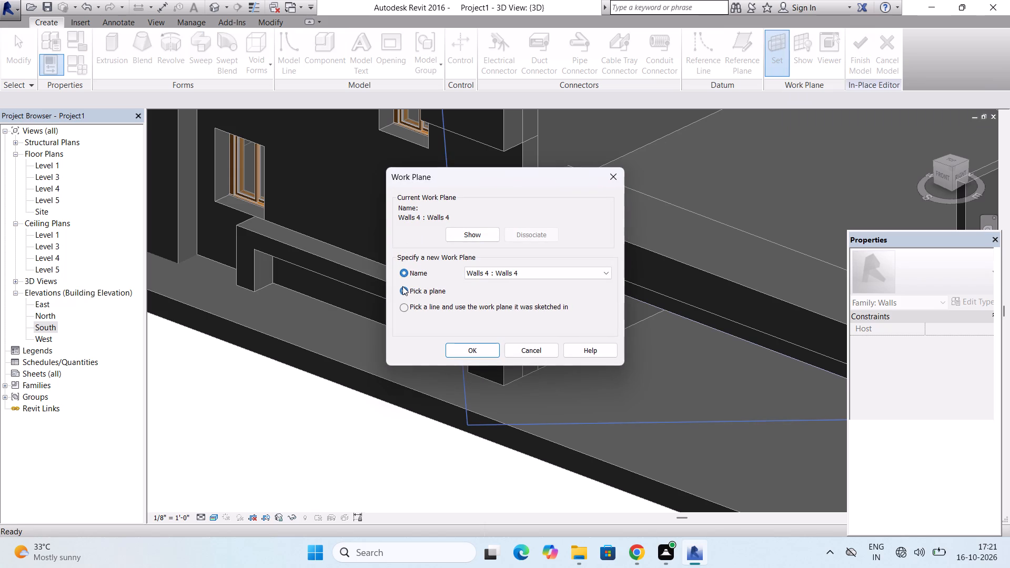
pyautogui.click(470, 348)
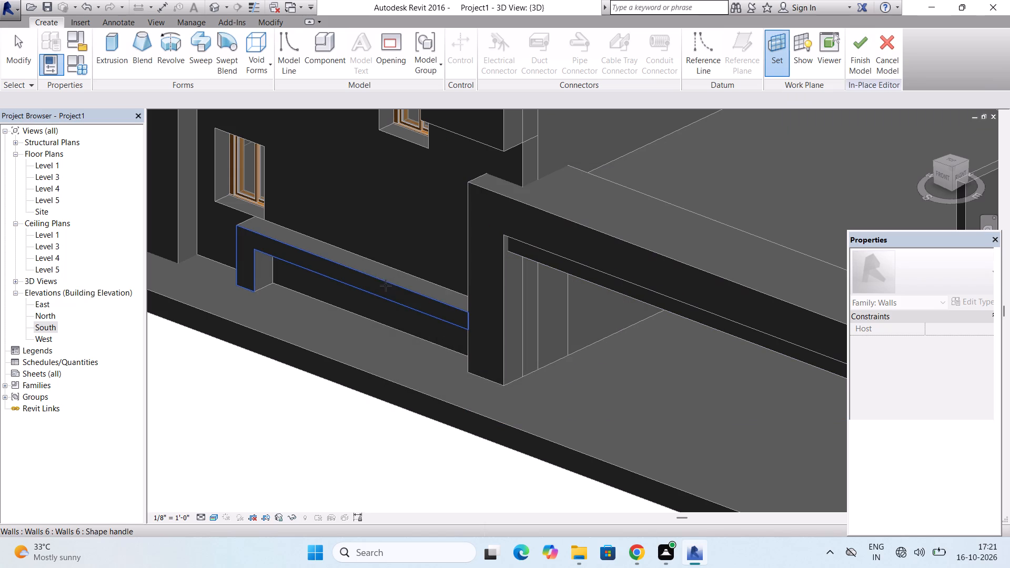
pyautogui.click(375, 273)
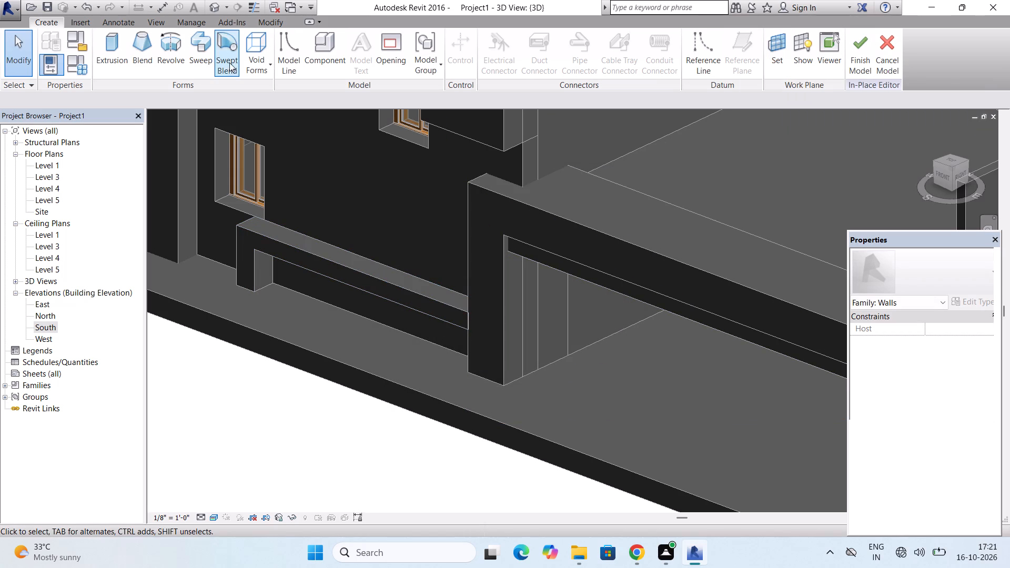
# Extrude a rectangle about 14 ft long, sketched from the outer front corner along the inverted-L feature's top face, at 1' 0" depth.
pyautogui.click(114, 53)
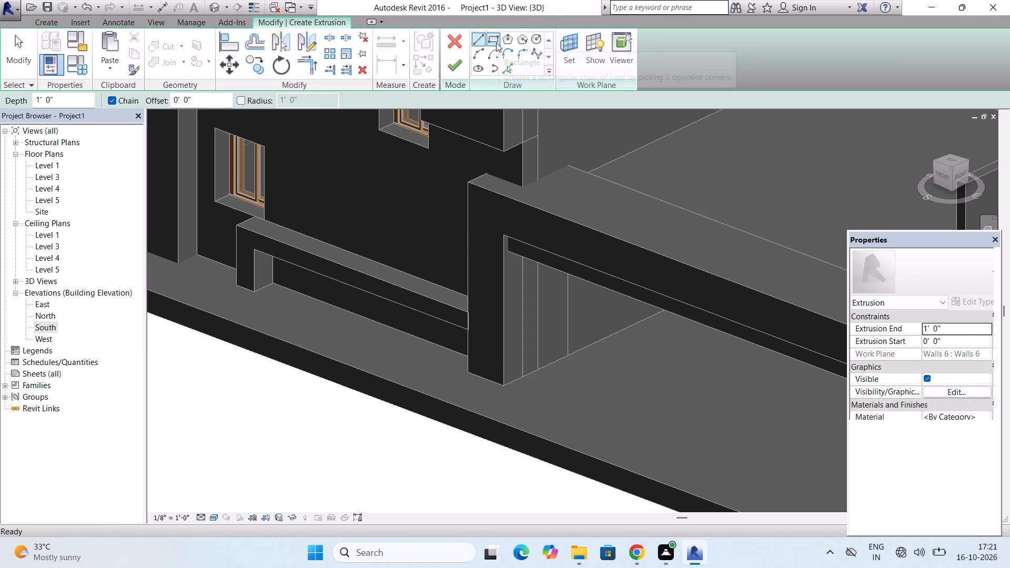
pyautogui.click(496, 43)
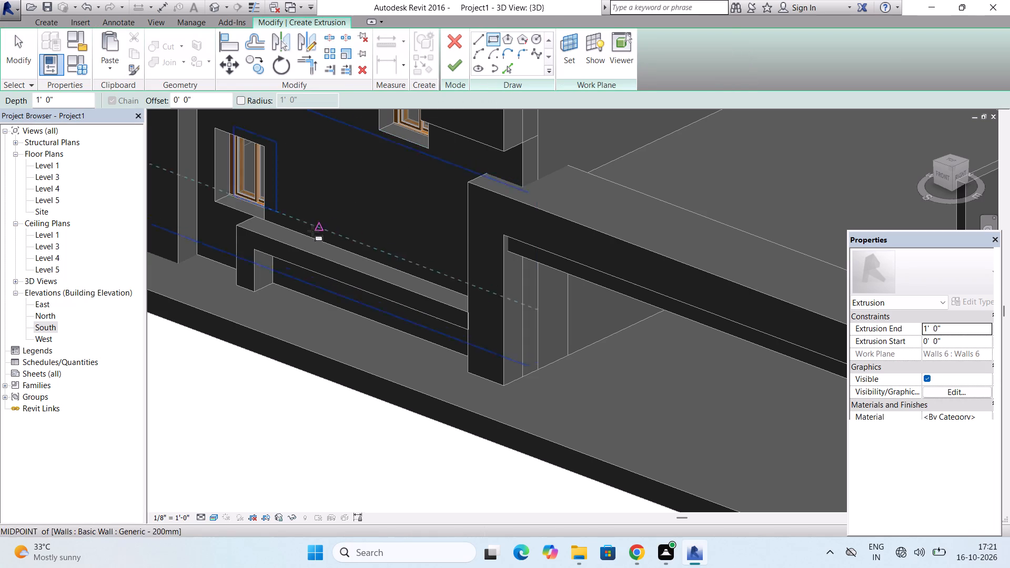
pyautogui.scroll(3, 297, 237)
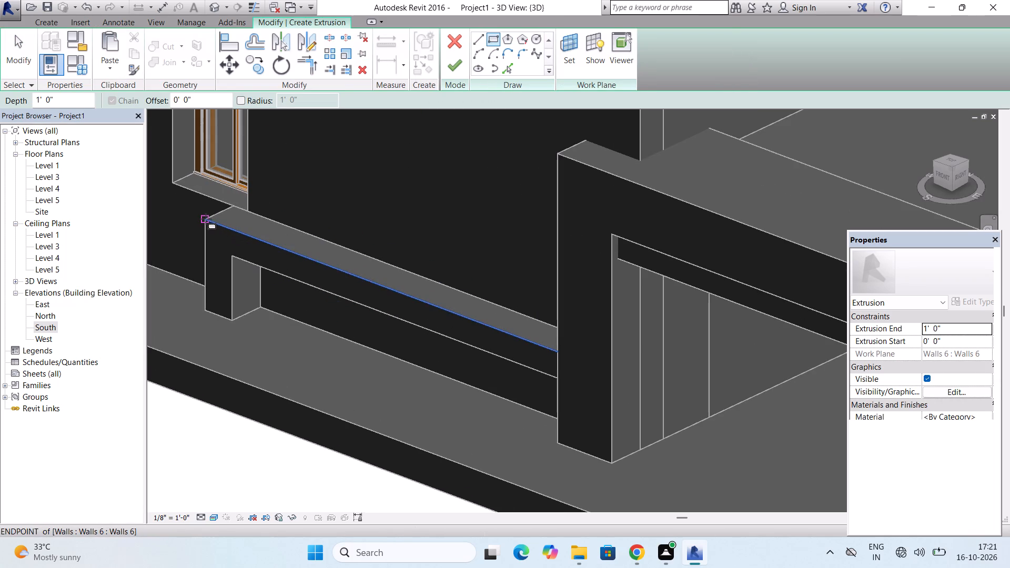
pyautogui.click(206, 219)
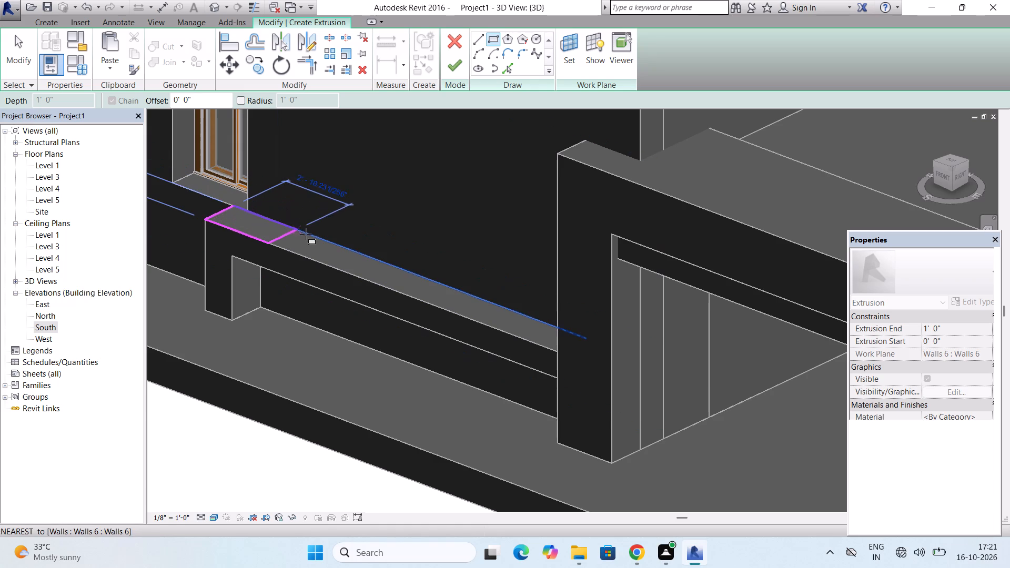
pyautogui.click(541, 323)
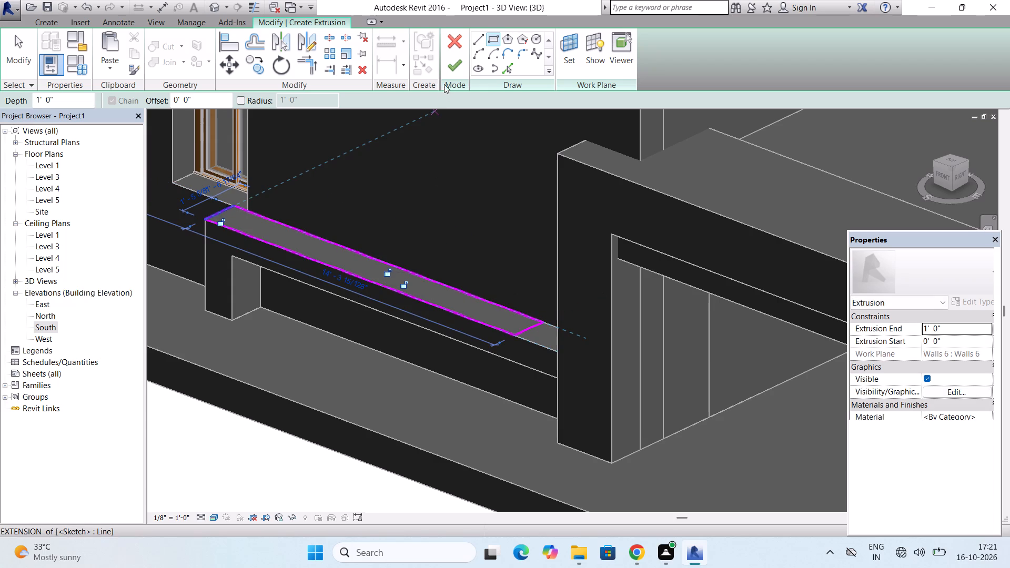
pyautogui.click(459, 69)
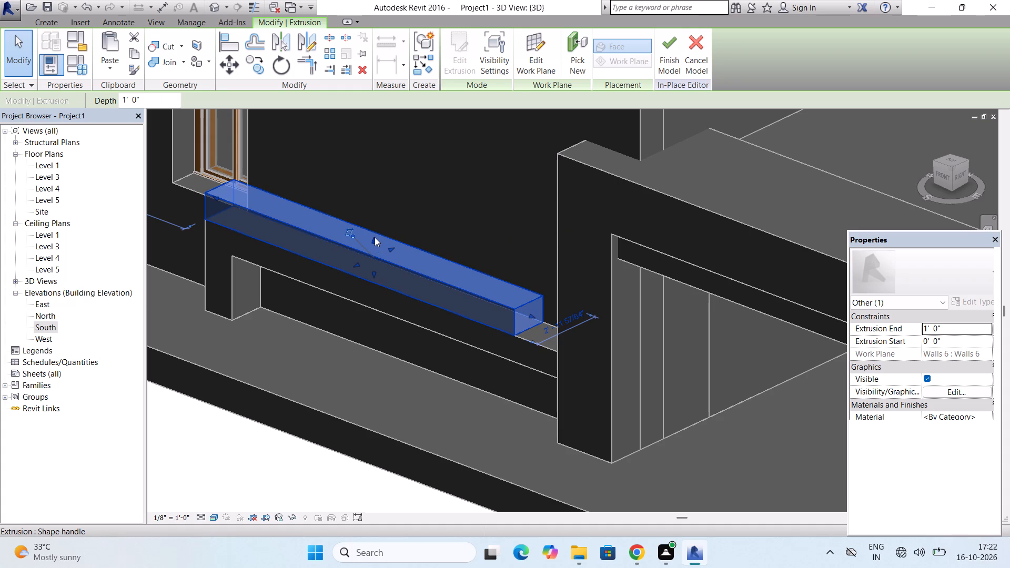
# Reduce the height of the extrusion on top of the inverted-L feature to 2 1/2".
pyautogui.moveTo(375, 238); pyautogui.dragTo(387, 275)
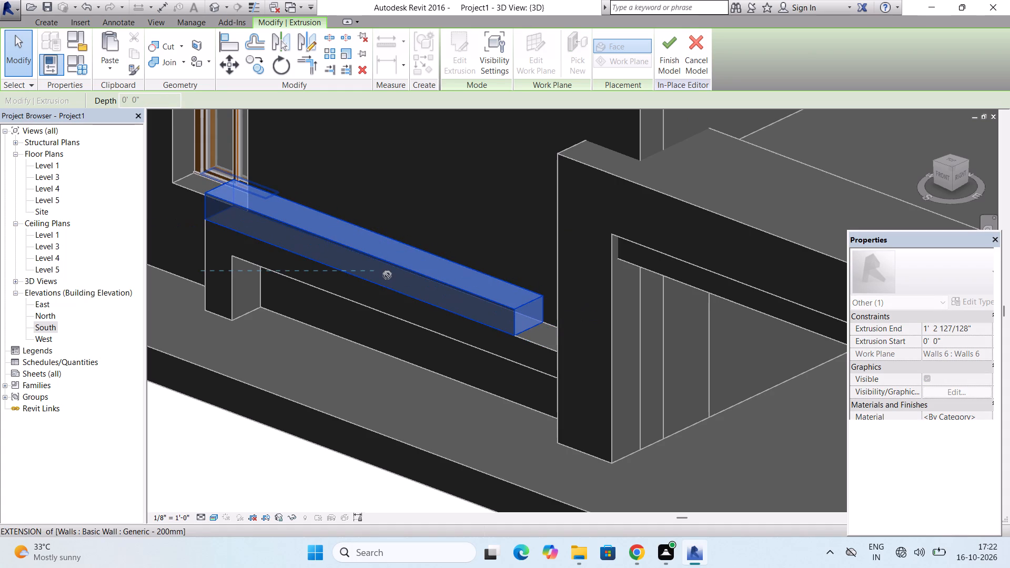
pyautogui.moveTo(387, 275); pyautogui.dragTo(387, 262)
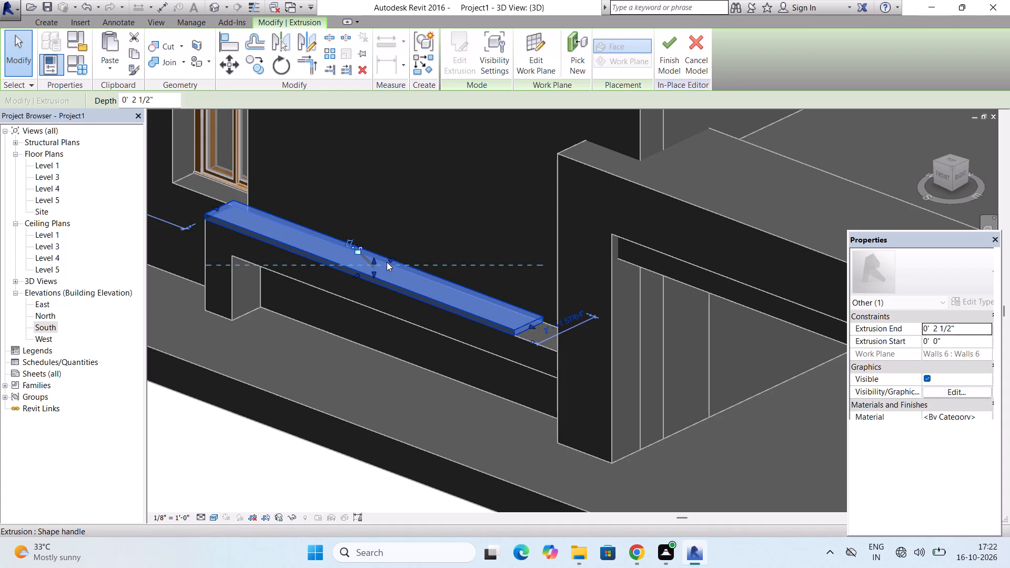
# Stretch the short end of the slab on the inverted-L feature until it meets the adjoining projecting wall.
pyautogui.scroll(-2, 387, 256)
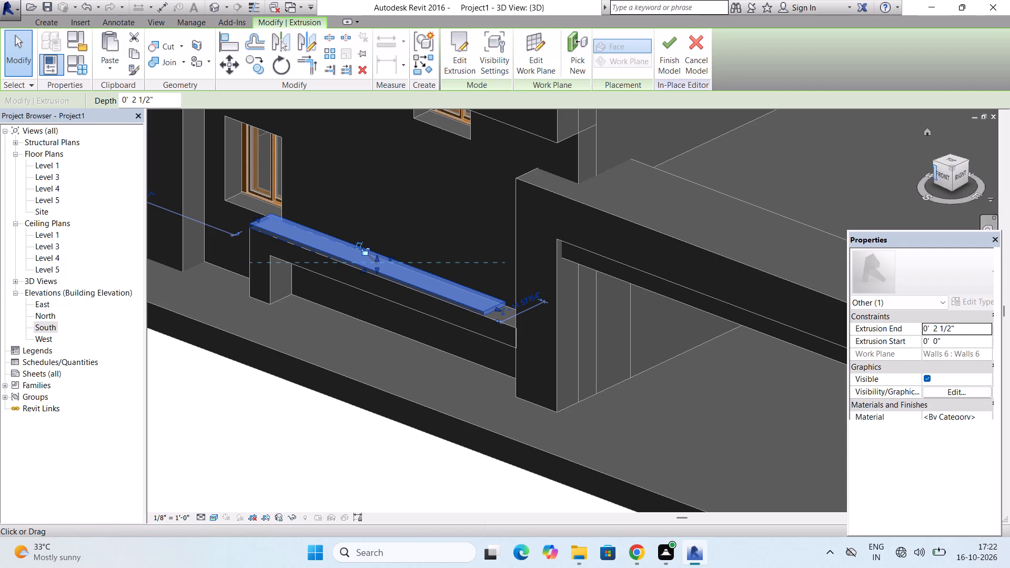
pyautogui.moveTo(933, 163); pyautogui.dragTo(957, 163)
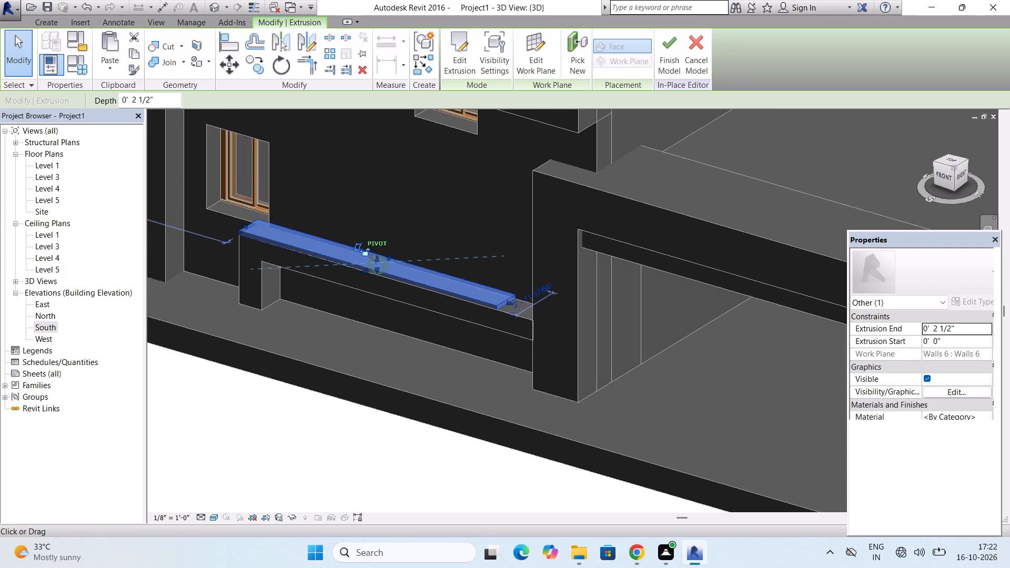
pyautogui.moveTo(957, 163); pyautogui.dragTo(200, 171)
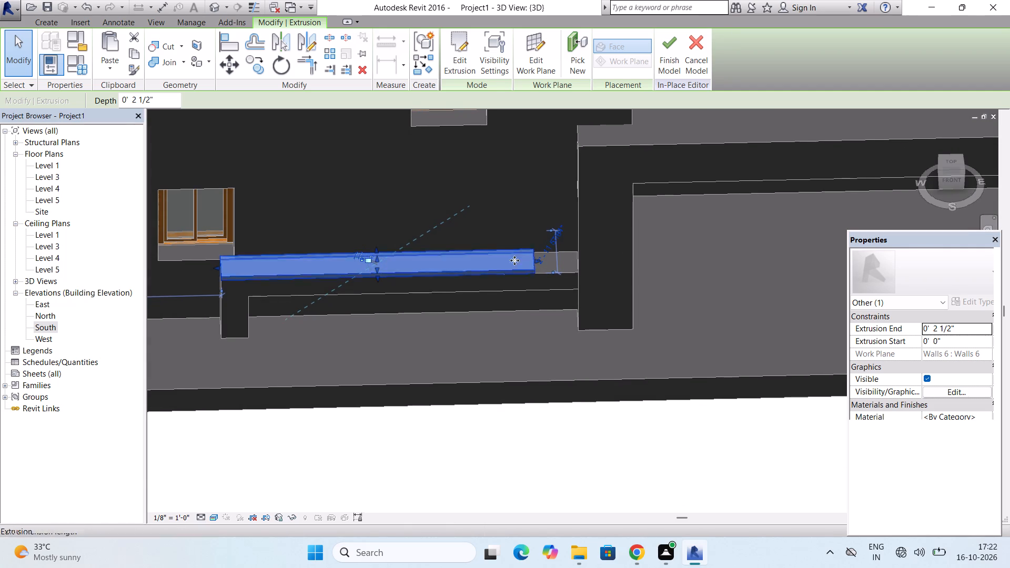
pyautogui.scroll(3, 509, 269)
pyautogui.scroll(3, 564, 258)
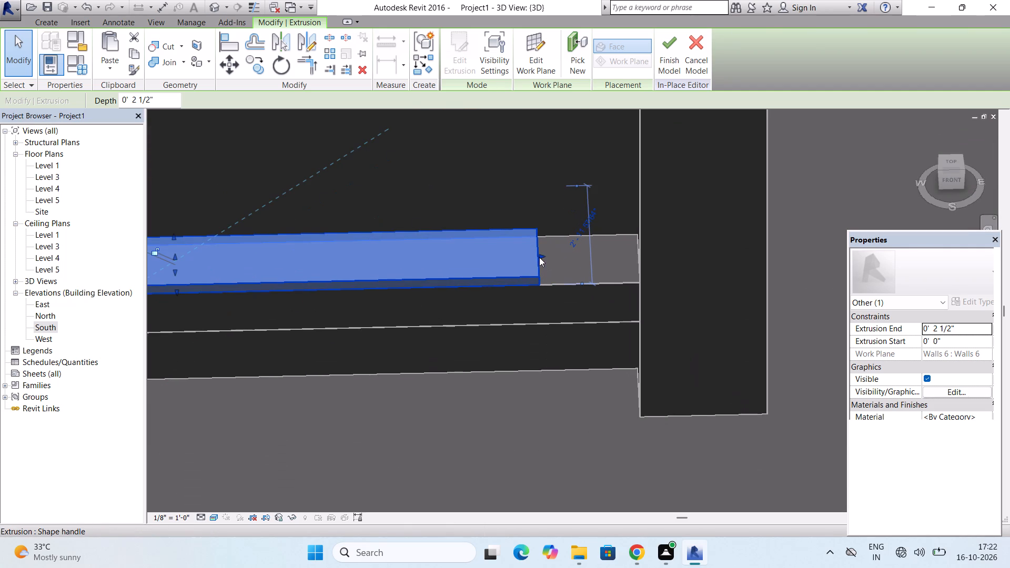
pyautogui.moveTo(540, 255); pyautogui.dragTo(633, 249)
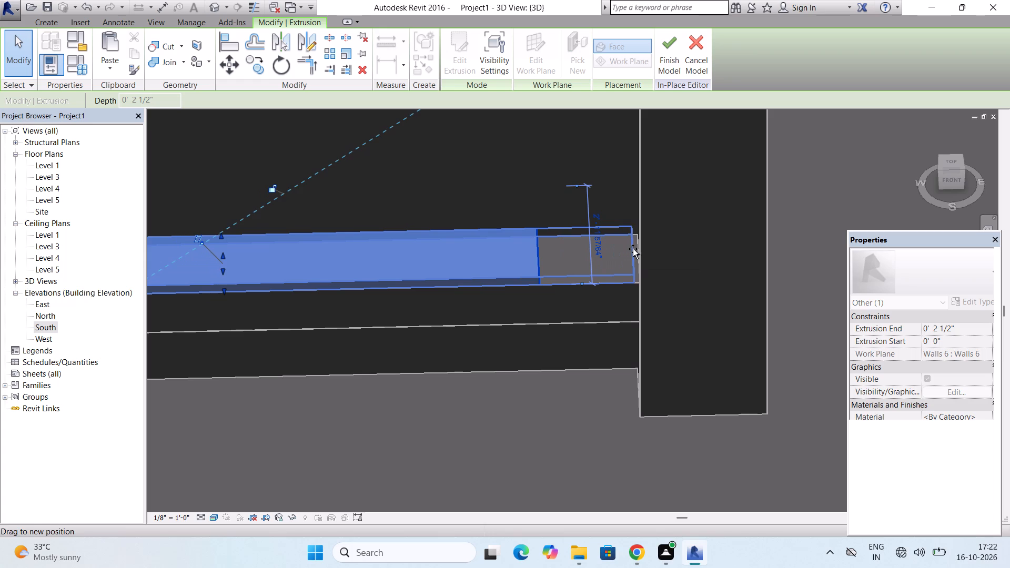
pyautogui.moveTo(633, 249); pyautogui.dragTo(633, 249)
pyautogui.scroll(-4, 558, 214)
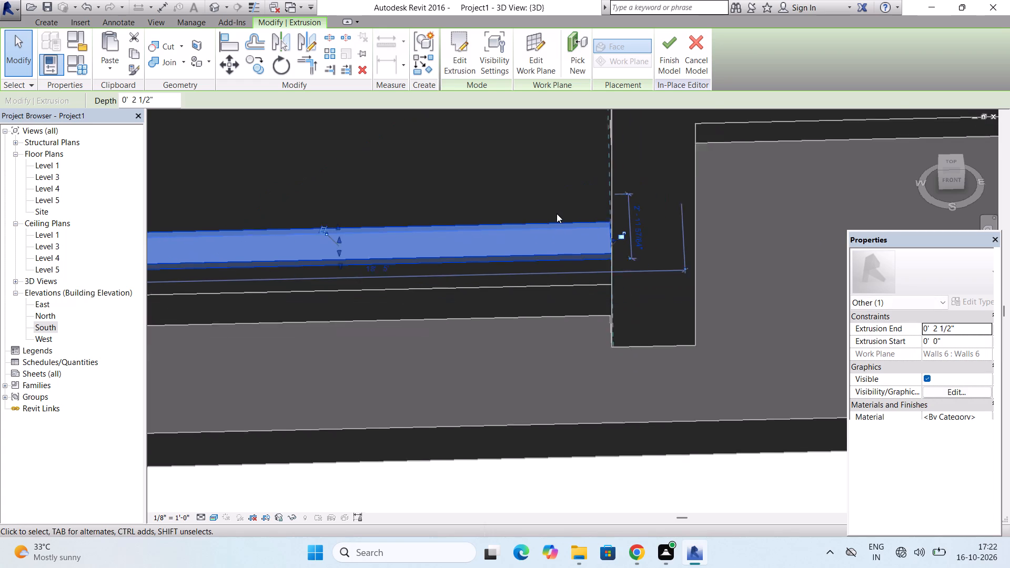
# Extend the slab's window-side end slightly beyond the outer edge of the inverted-L feature's leg.
pyautogui.scroll(-2, 557, 214)
pyautogui.scroll(5, 241, 243)
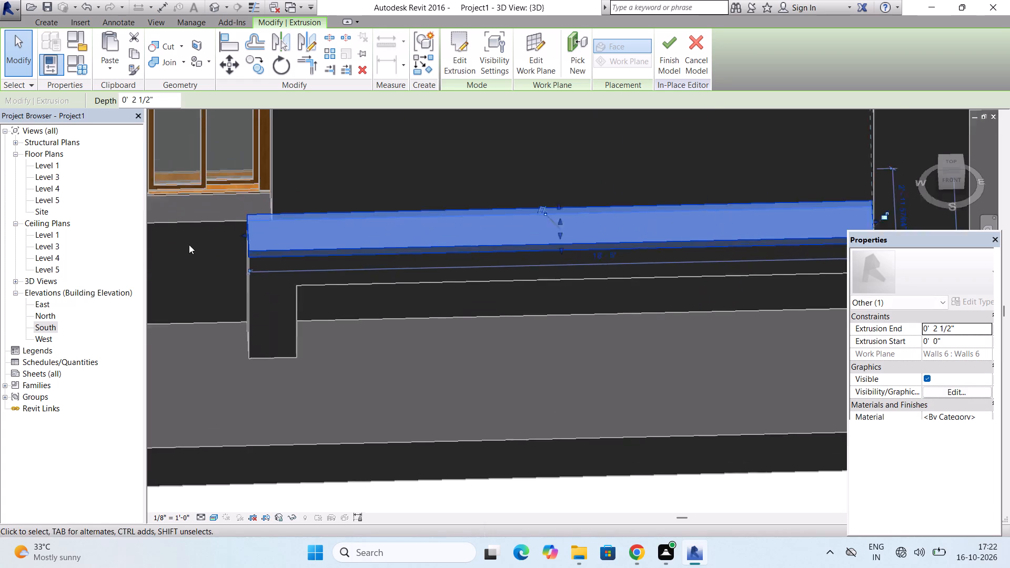
pyautogui.scroll(2, 262, 231)
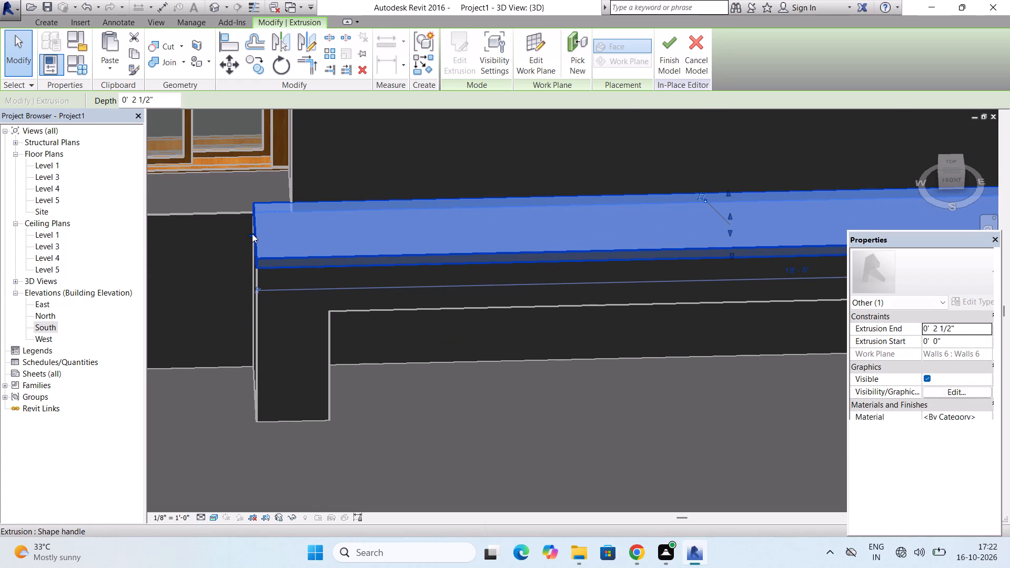
pyautogui.moveTo(252, 234); pyautogui.dragTo(245, 234)
pyautogui.scroll(-3, 314, 253)
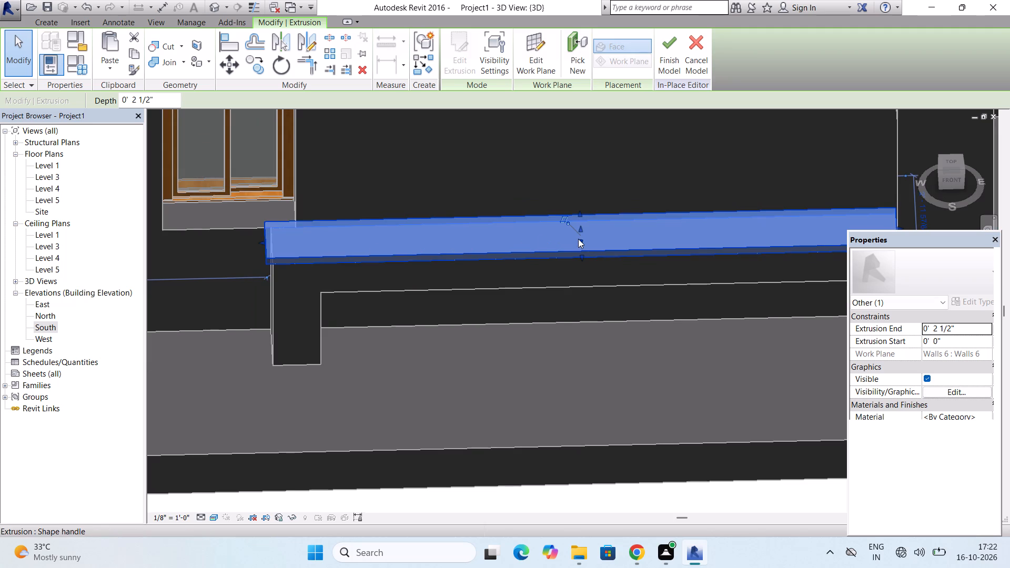
# Lower the slab's bottom face below the work plane to an extrusion start of about -0' 6 9/16".
pyautogui.moveTo(582, 242); pyautogui.dragTo(582, 247)
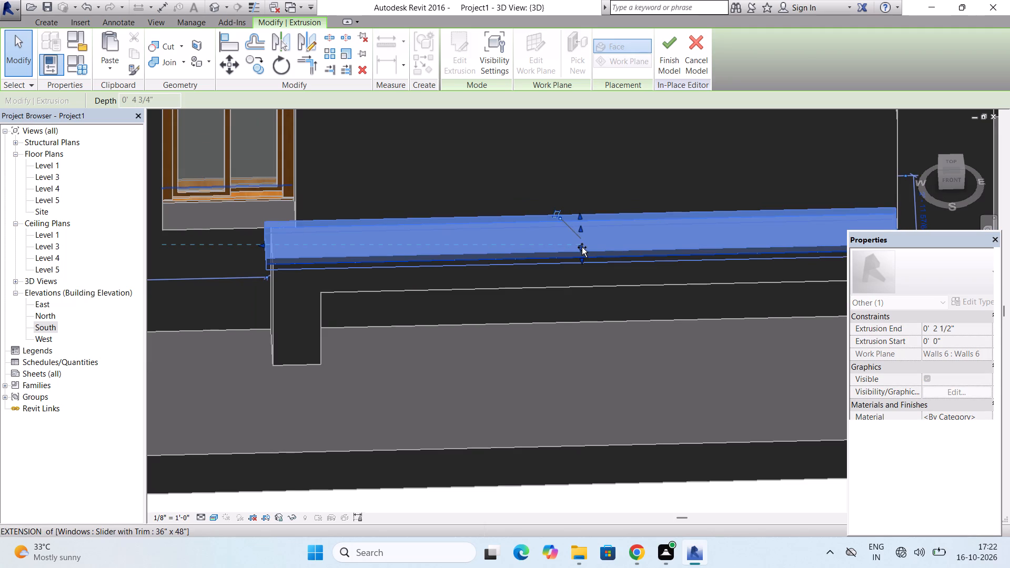
pyautogui.moveTo(582, 247); pyautogui.dragTo(581, 255)
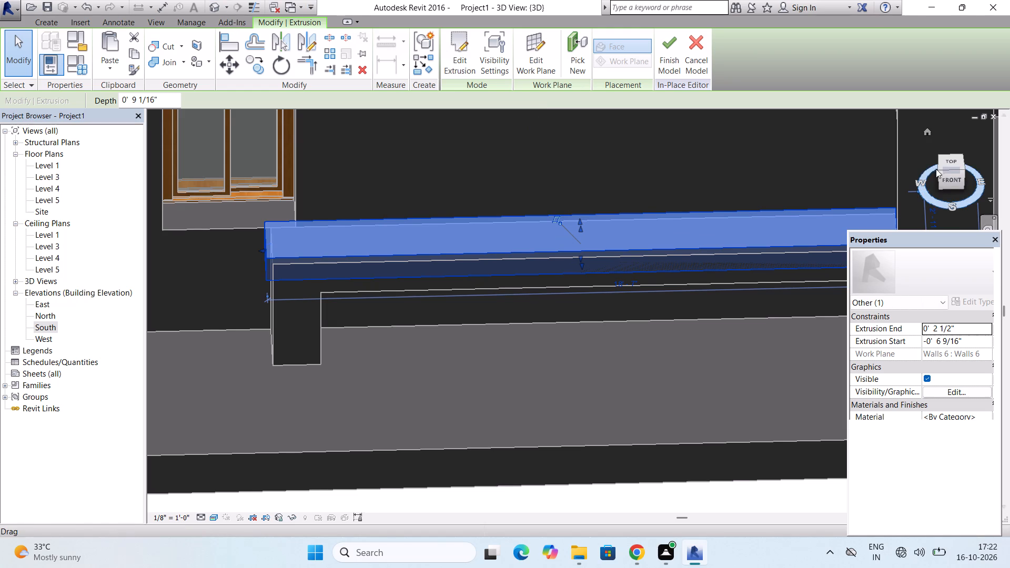
# Stretch the slab's front face slightly outward past the inverted-L feature and finish the in-place model.
pyautogui.moveTo(942, 169); pyautogui.dragTo(790, 153)
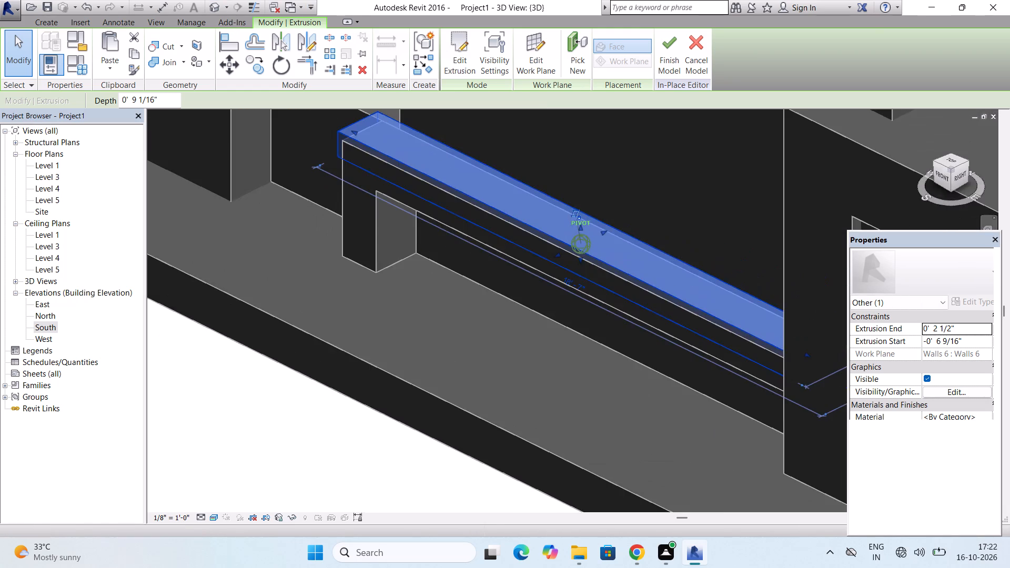
pyautogui.moveTo(790, 153); pyautogui.dragTo(695, 150)
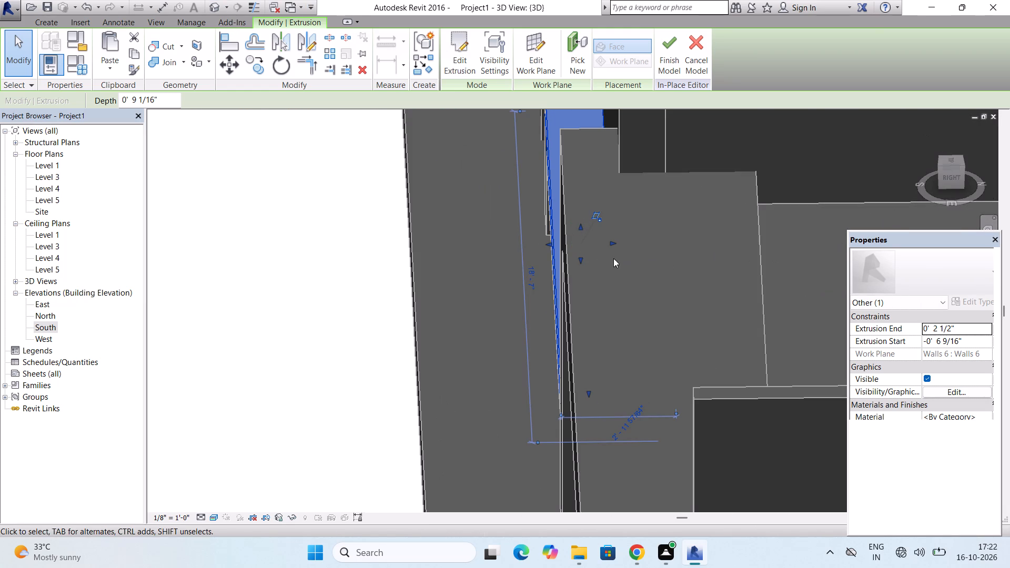
pyautogui.scroll(5, 543, 249)
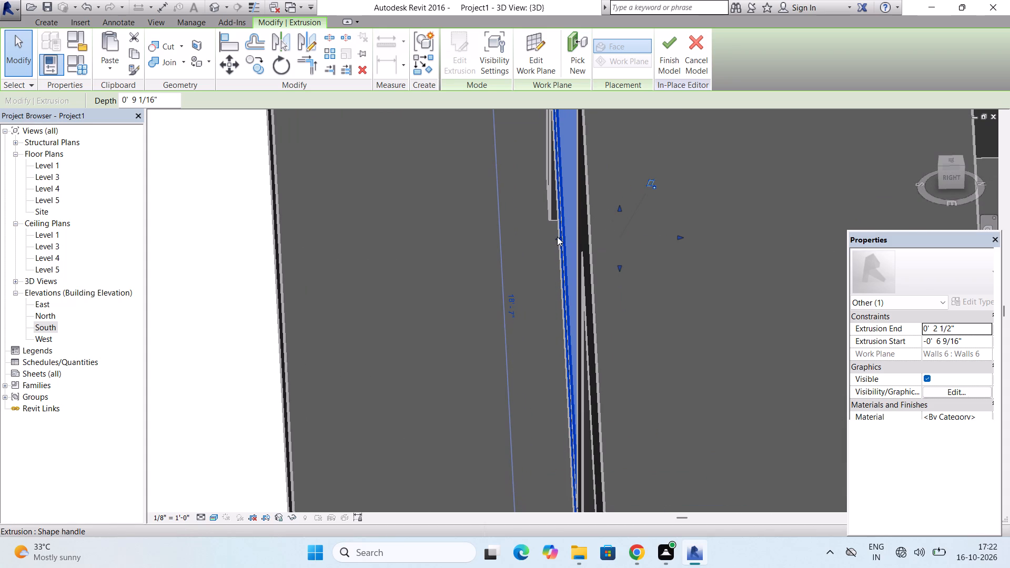
pyautogui.moveTo(559, 237); pyautogui.dragTo(554, 238)
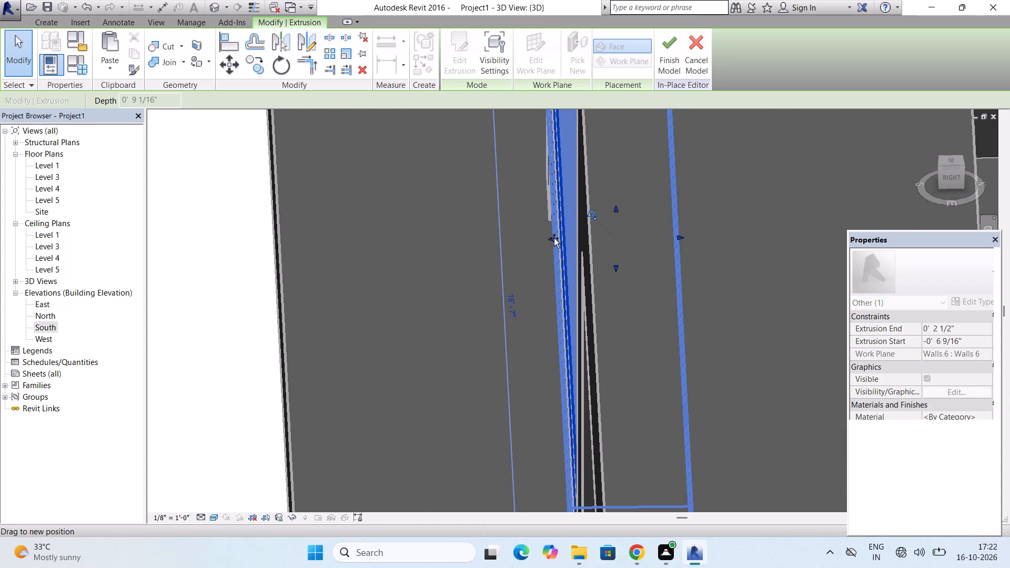
pyautogui.moveTo(554, 238); pyautogui.dragTo(550, 240)
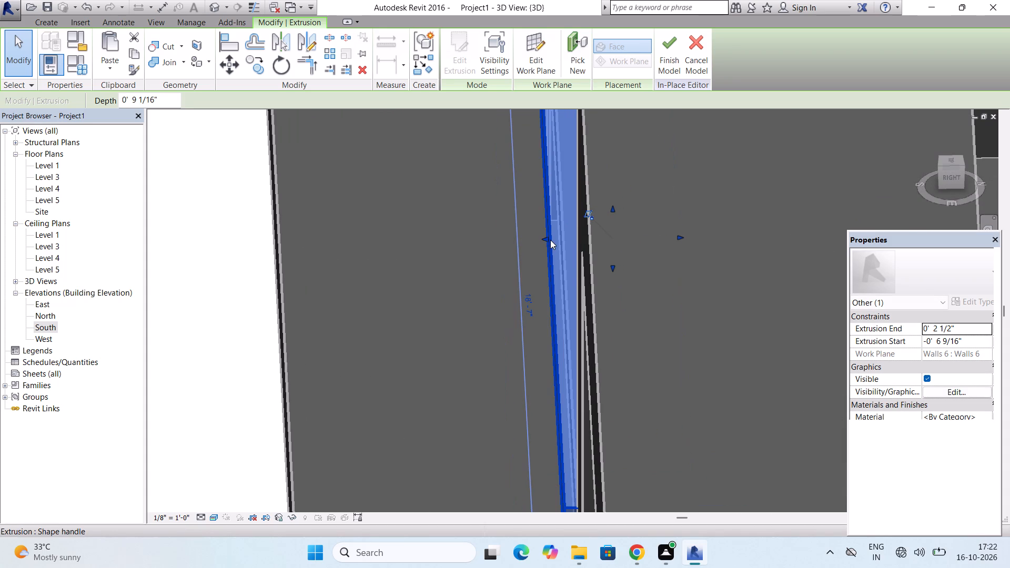
pyautogui.click(670, 70)
# Lower the finished slab's top face to leave a thin band around the upper part of the inverted-L feature.
pyautogui.scroll(-3, 577, 212)
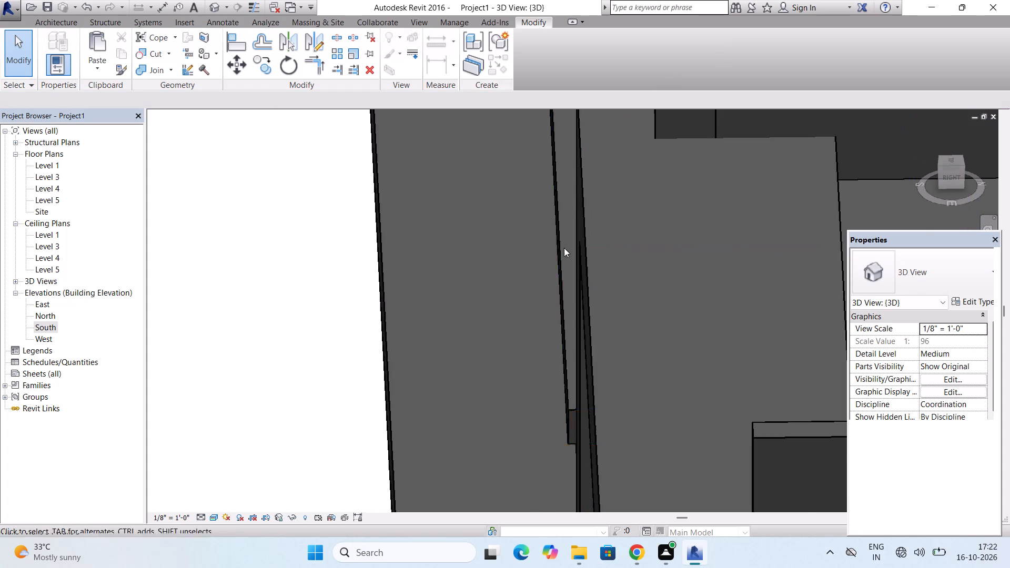
pyautogui.scroll(-8, 564, 248)
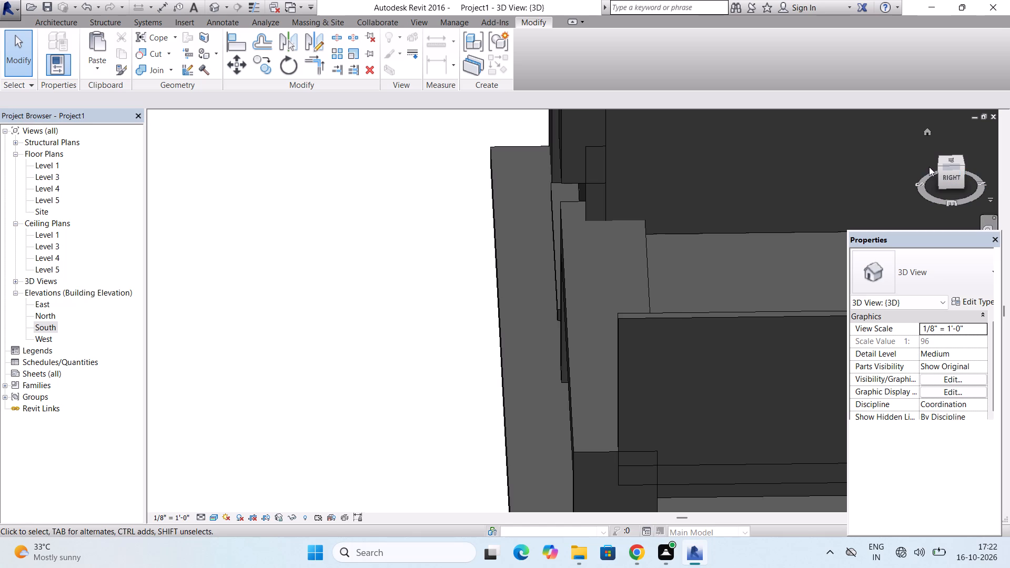
pyautogui.moveTo(940, 167); pyautogui.dragTo(969, 170)
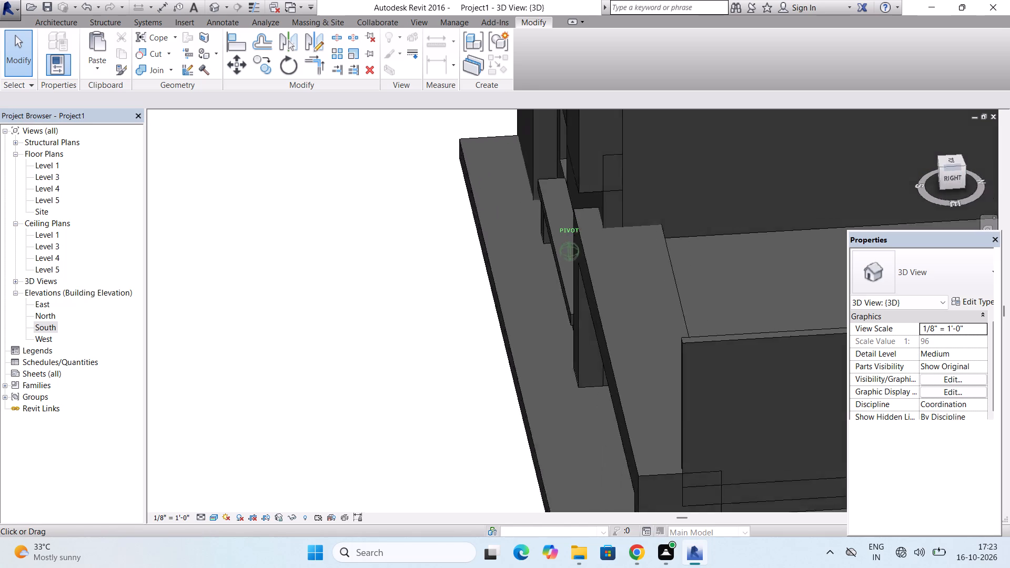
pyautogui.moveTo(969, 170); pyautogui.dragTo(375, 161)
pyautogui.scroll(6, 486, 270)
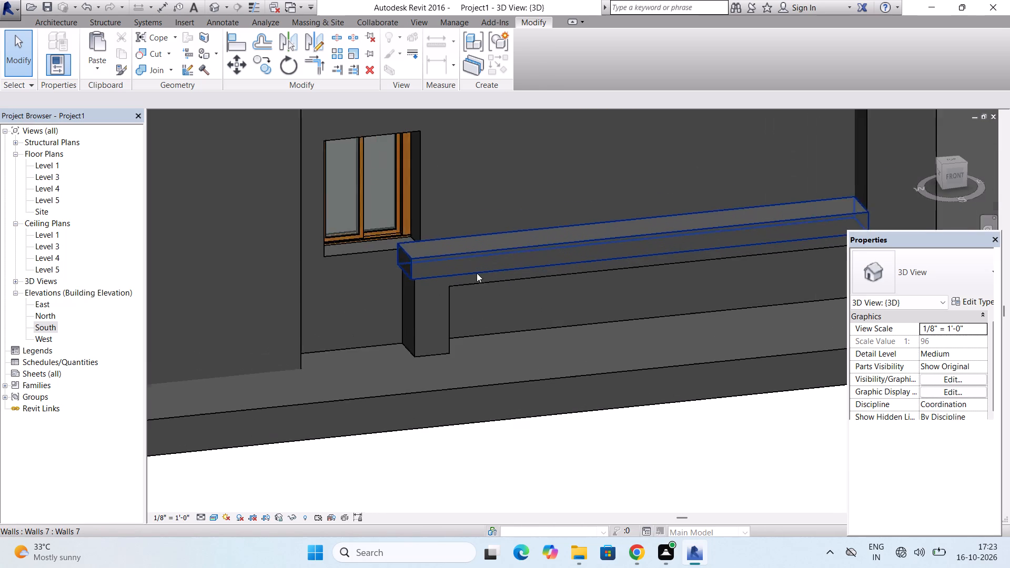
pyautogui.scroll(1, 477, 273)
pyautogui.click(514, 236)
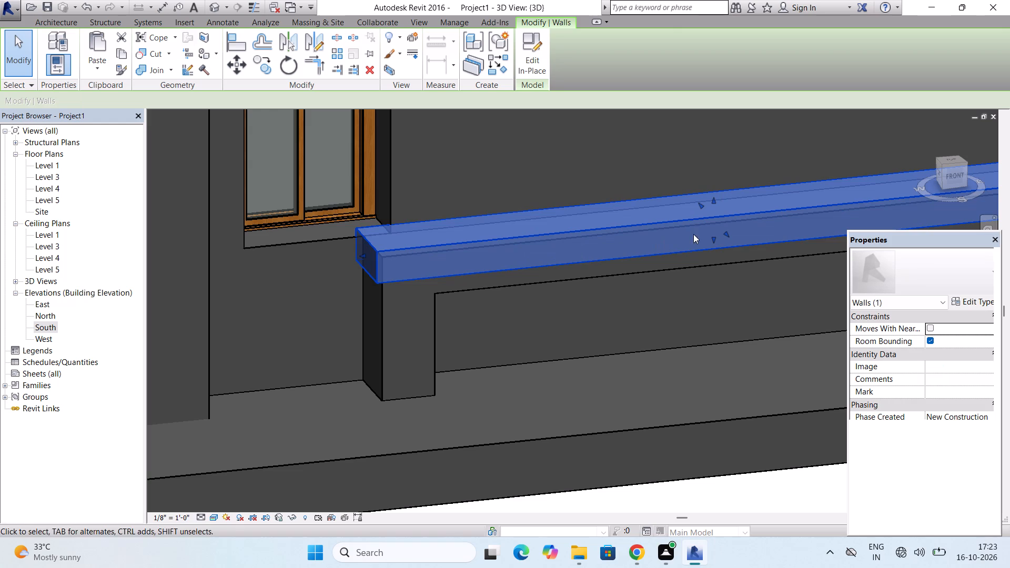
pyautogui.moveTo(714, 198); pyautogui.dragTo(714, 220)
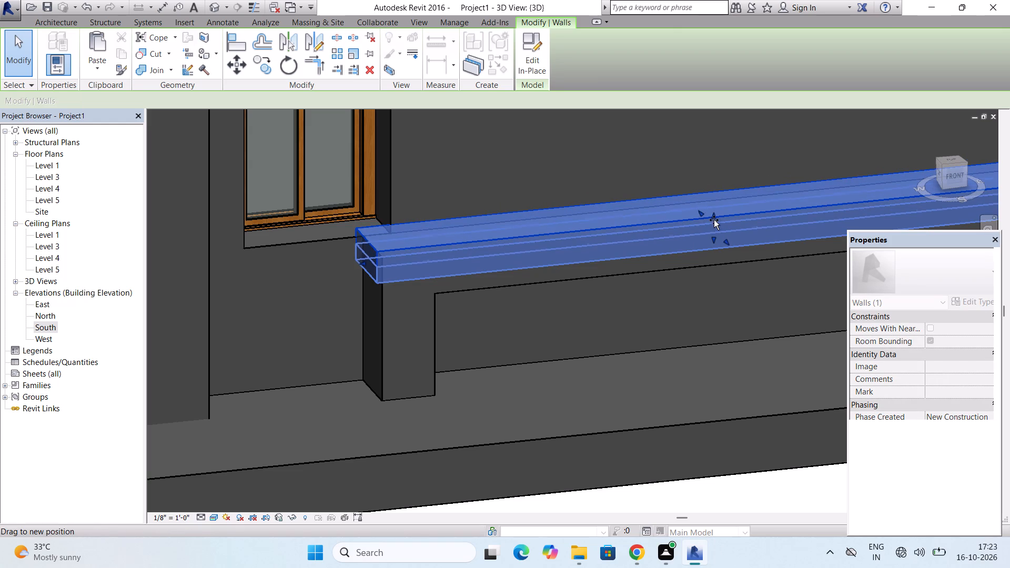
pyautogui.moveTo(714, 220); pyautogui.dragTo(714, 228)
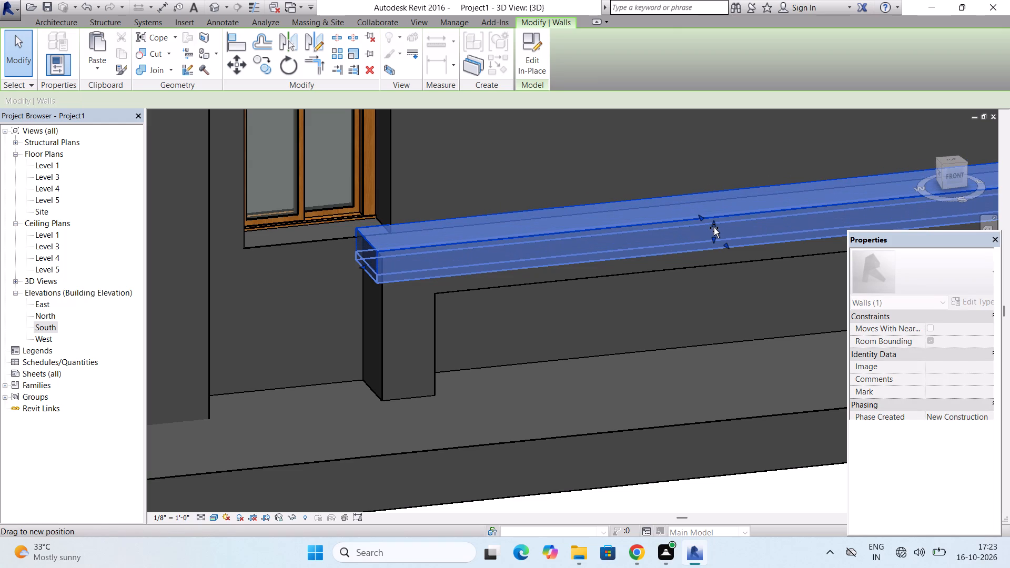
pyautogui.moveTo(714, 228); pyautogui.dragTo(714, 230)
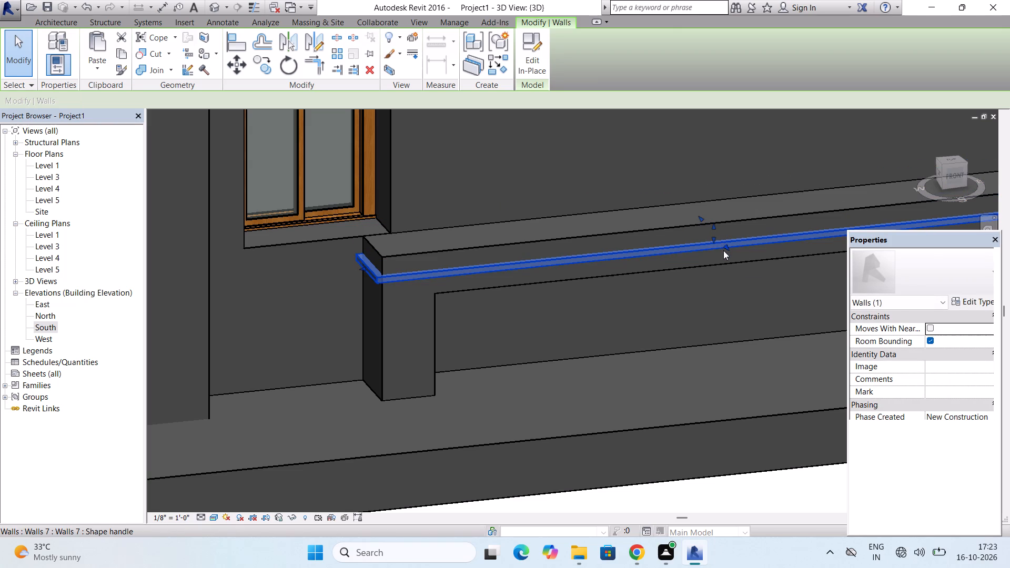
# Open the South elevation with the thin band still selected.
pyautogui.scroll(5, 723, 250)
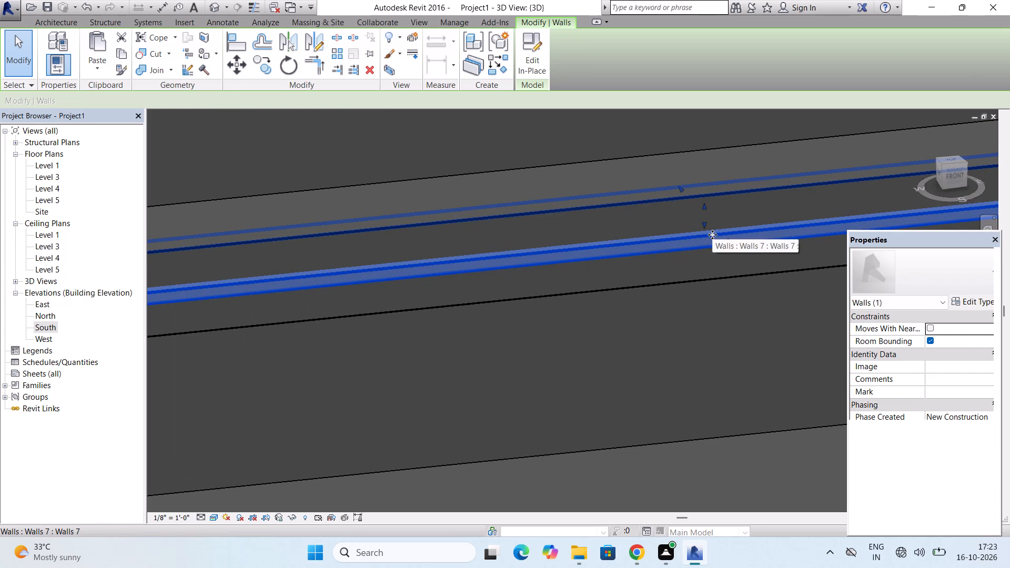
pyautogui.scroll(-3, 712, 235)
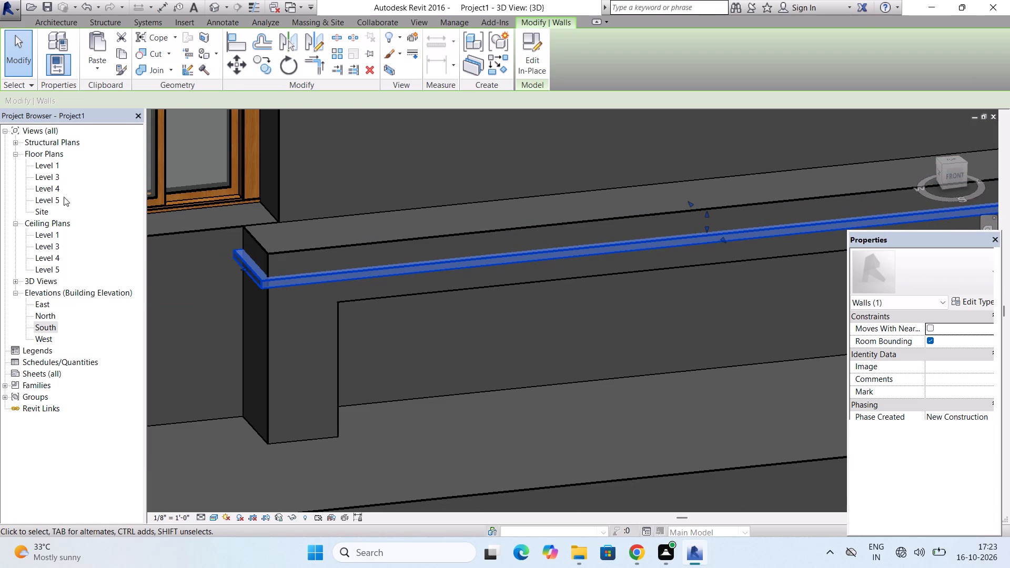
pyautogui.click(44, 314)
pyautogui.click(44, 314)
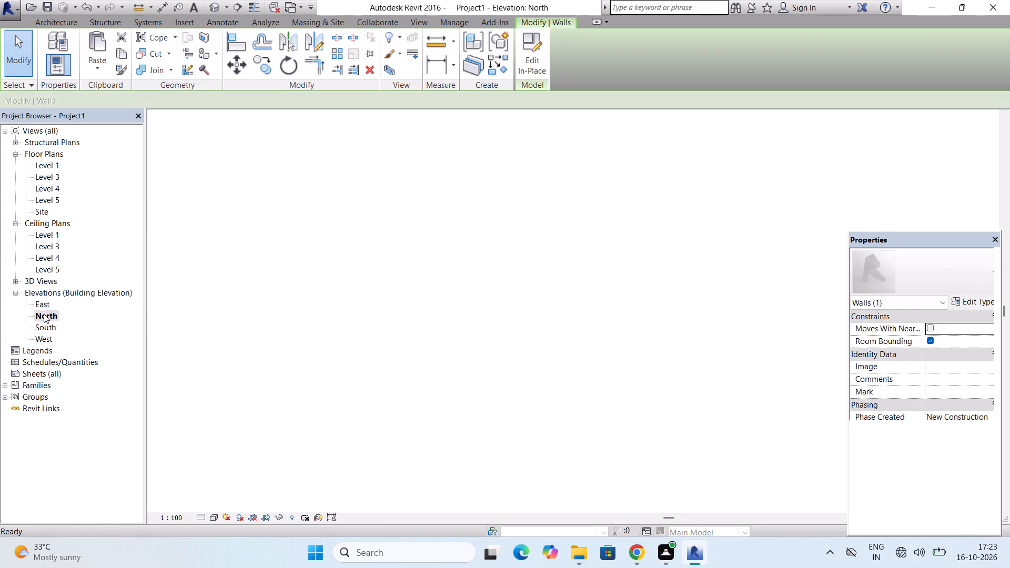
pyautogui.doubleClick(48, 323)
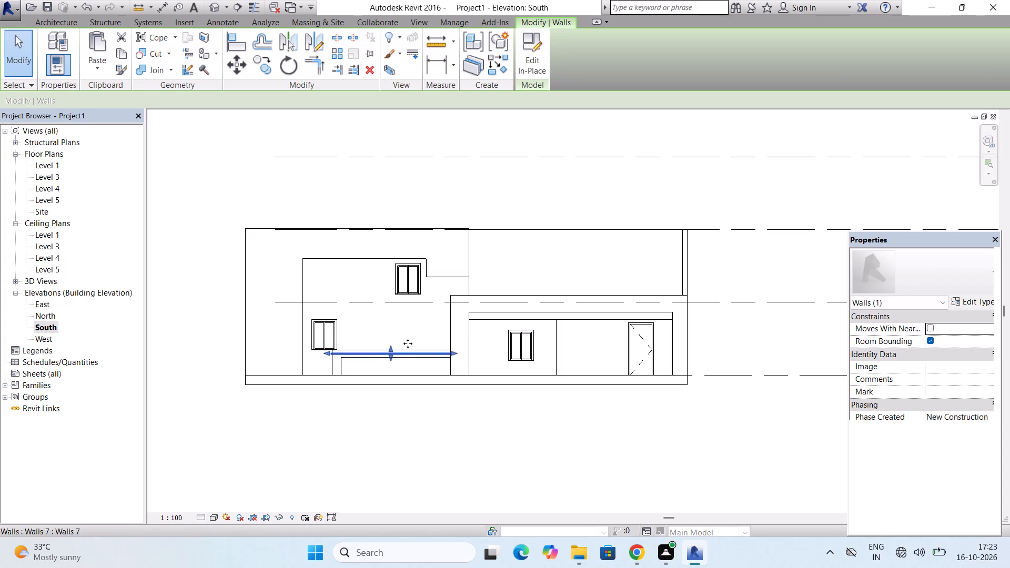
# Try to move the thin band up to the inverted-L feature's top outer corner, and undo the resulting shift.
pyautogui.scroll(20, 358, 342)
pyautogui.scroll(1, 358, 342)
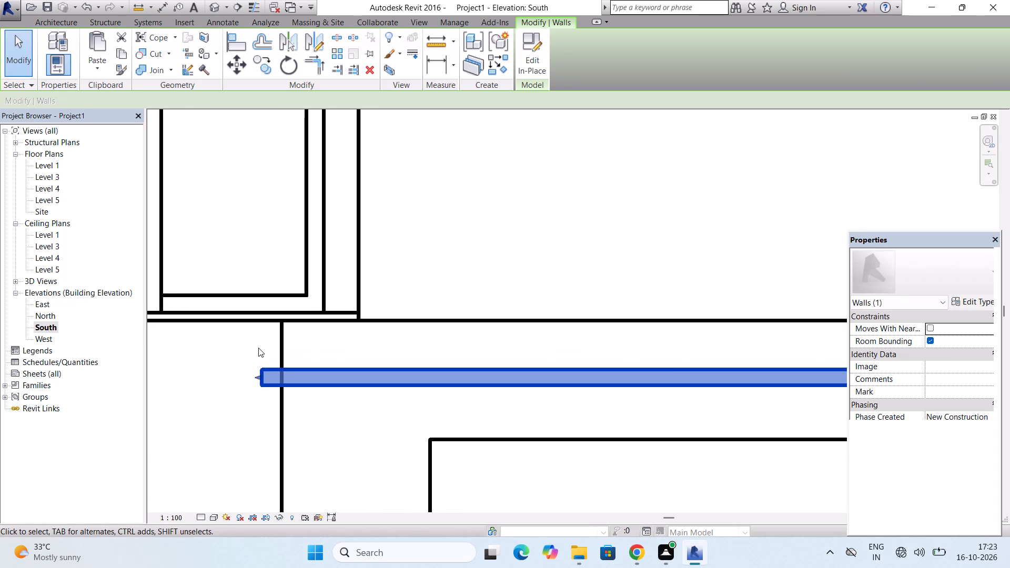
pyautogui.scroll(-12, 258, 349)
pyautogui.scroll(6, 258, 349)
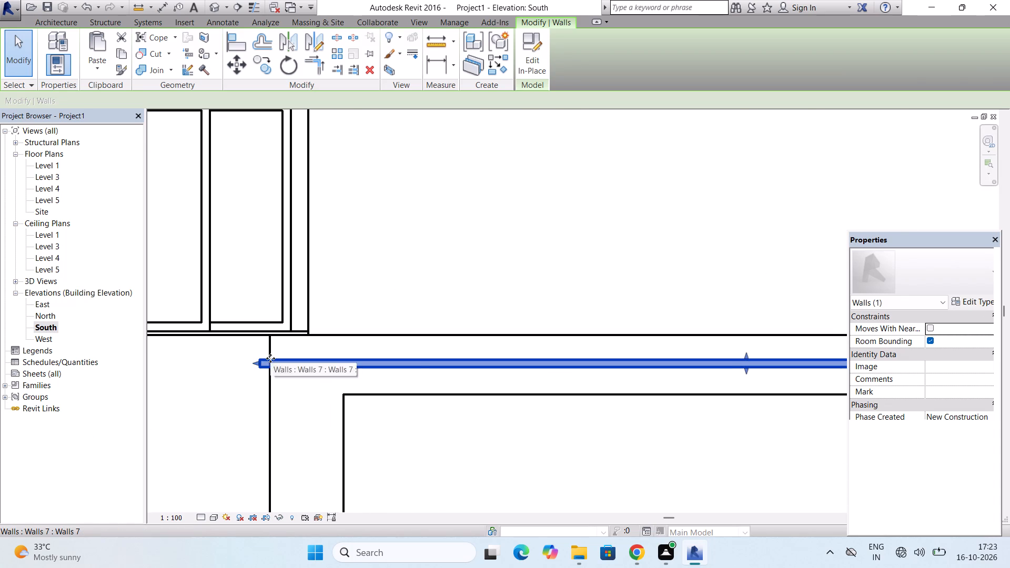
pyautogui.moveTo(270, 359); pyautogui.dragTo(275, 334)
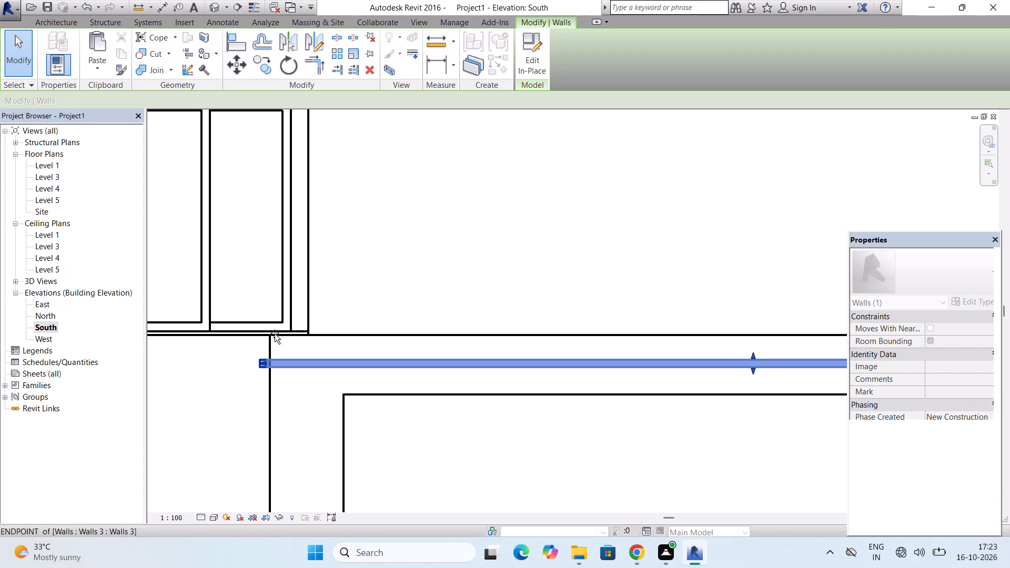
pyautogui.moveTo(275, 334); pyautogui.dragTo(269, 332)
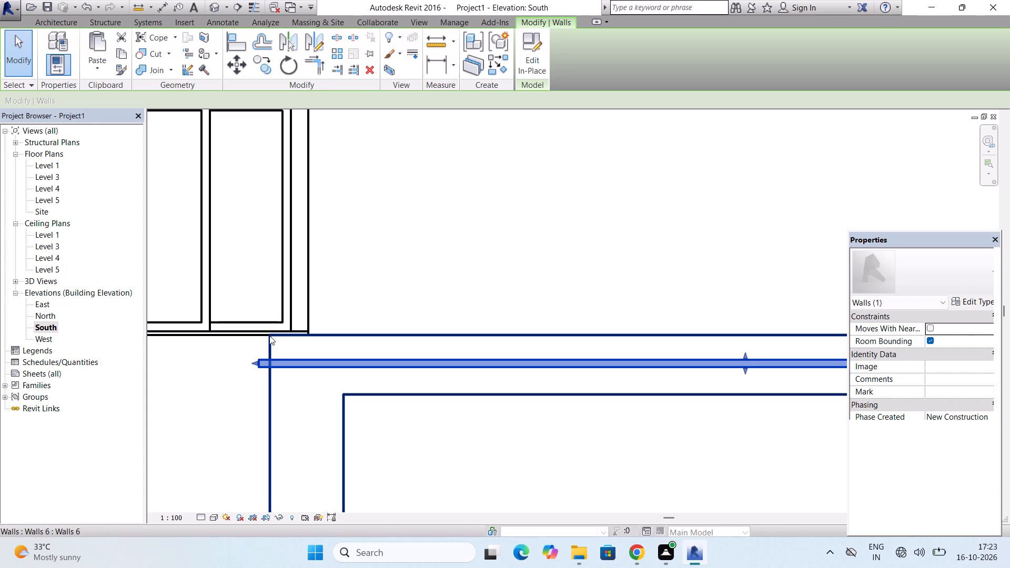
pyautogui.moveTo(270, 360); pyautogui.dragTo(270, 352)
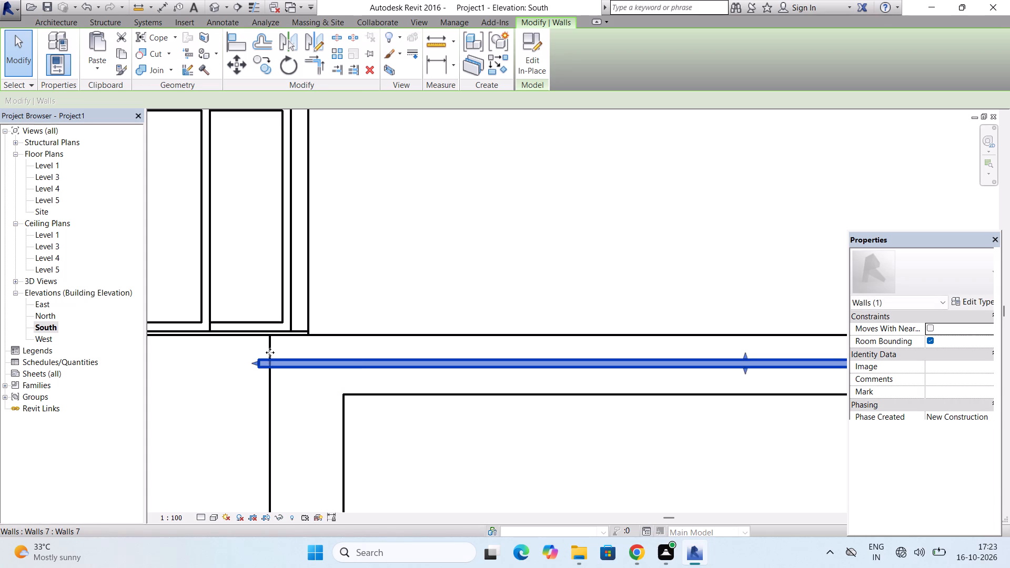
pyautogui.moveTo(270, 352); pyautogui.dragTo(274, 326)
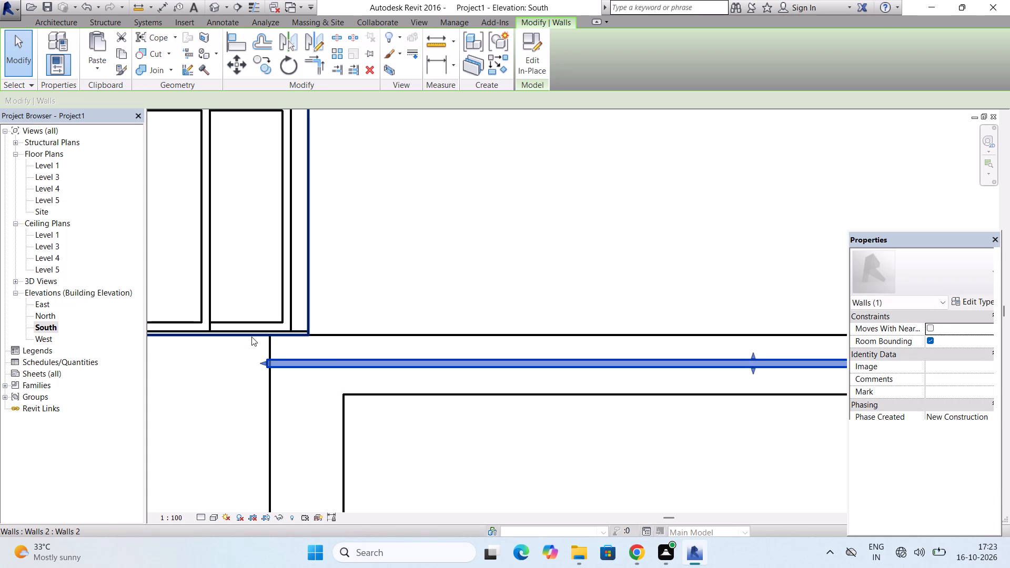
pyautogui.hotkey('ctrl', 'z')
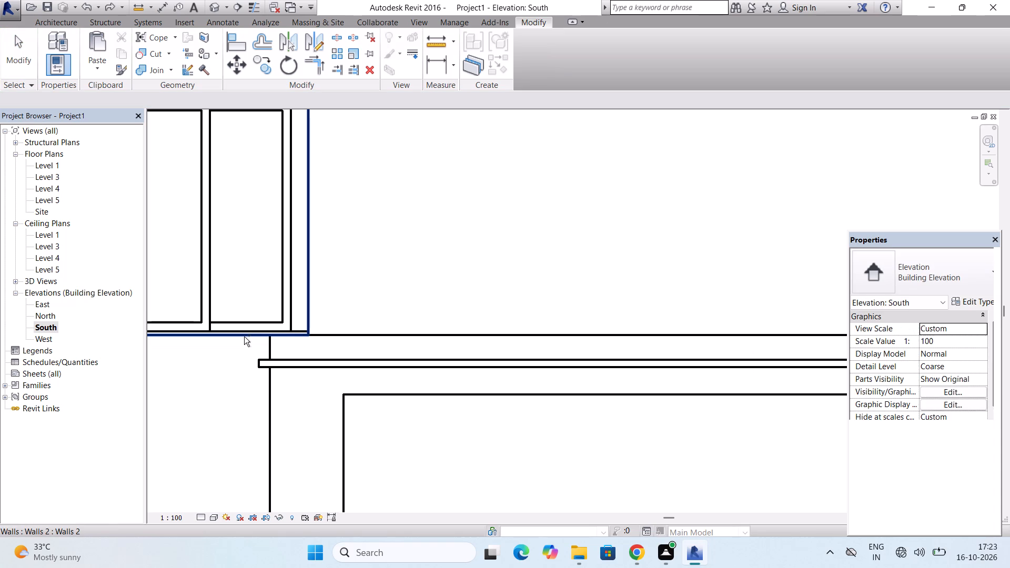
# Shift the thin band slightly farther past the inverted-L feature's outer end in the South elevation.
pyautogui.click(307, 366)
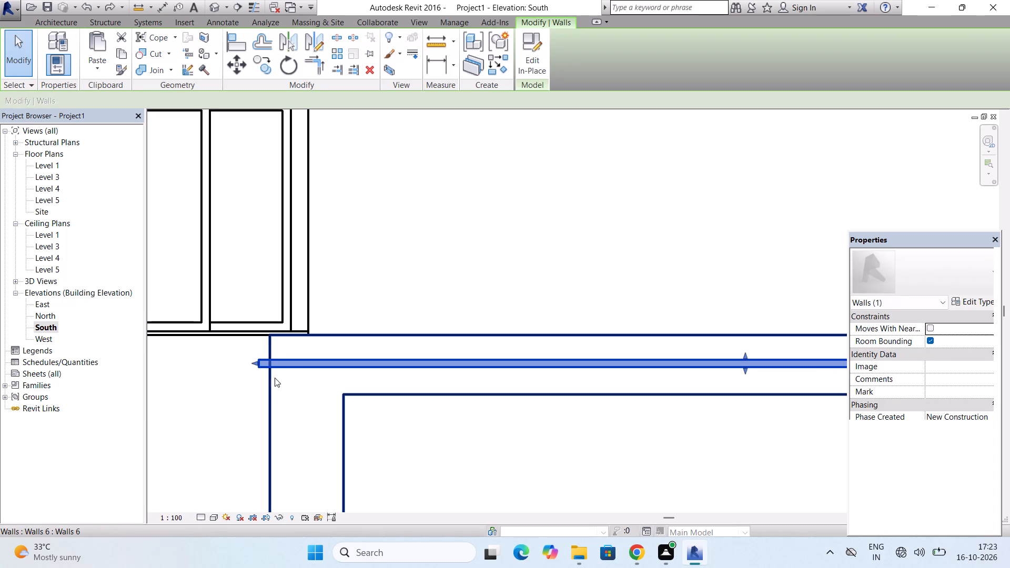
pyautogui.moveTo(271, 367); pyautogui.dragTo(277, 339)
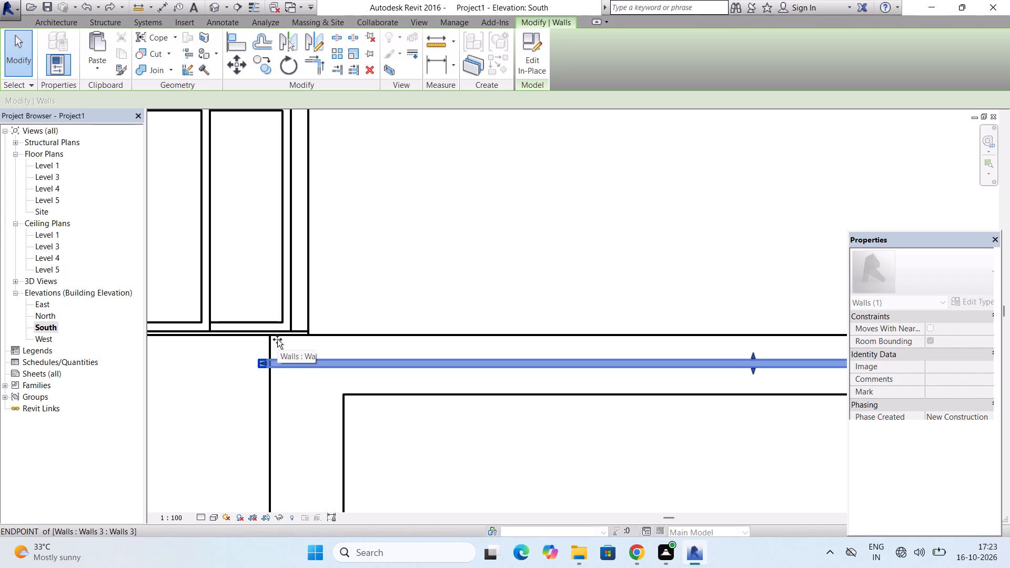
pyautogui.moveTo(277, 339); pyautogui.dragTo(267, 343)
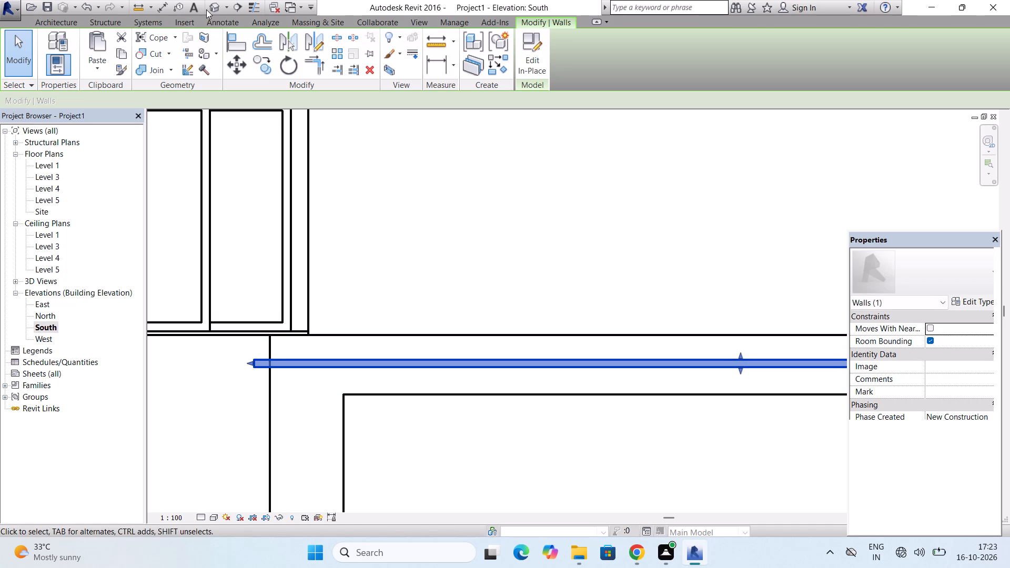
# In the 3D view, raise the thin band's top face above the top of the inverted-L feature.
pyautogui.doubleClick(211, 9)
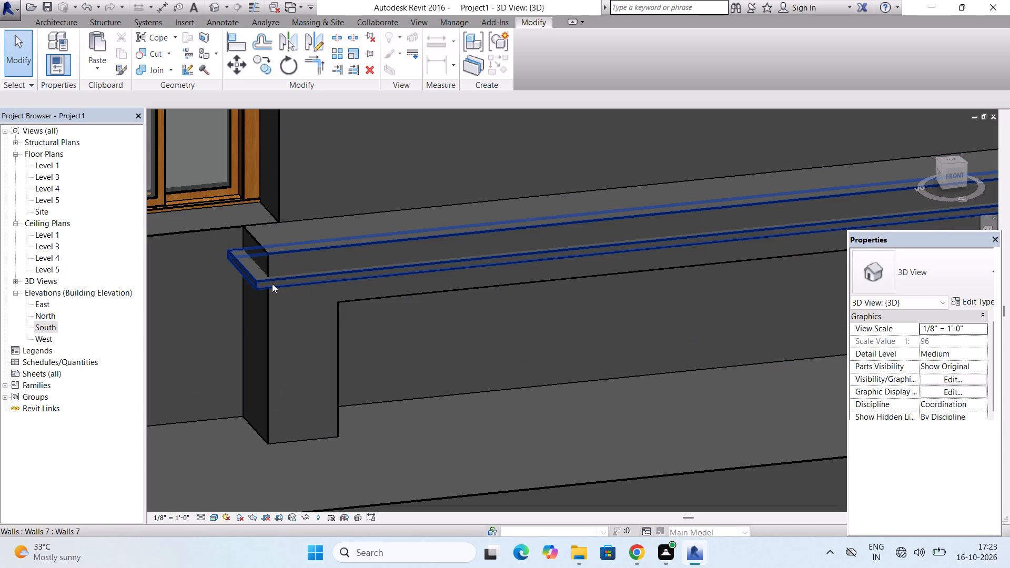
pyautogui.click(272, 283)
pyautogui.scroll(-4, 264, 282)
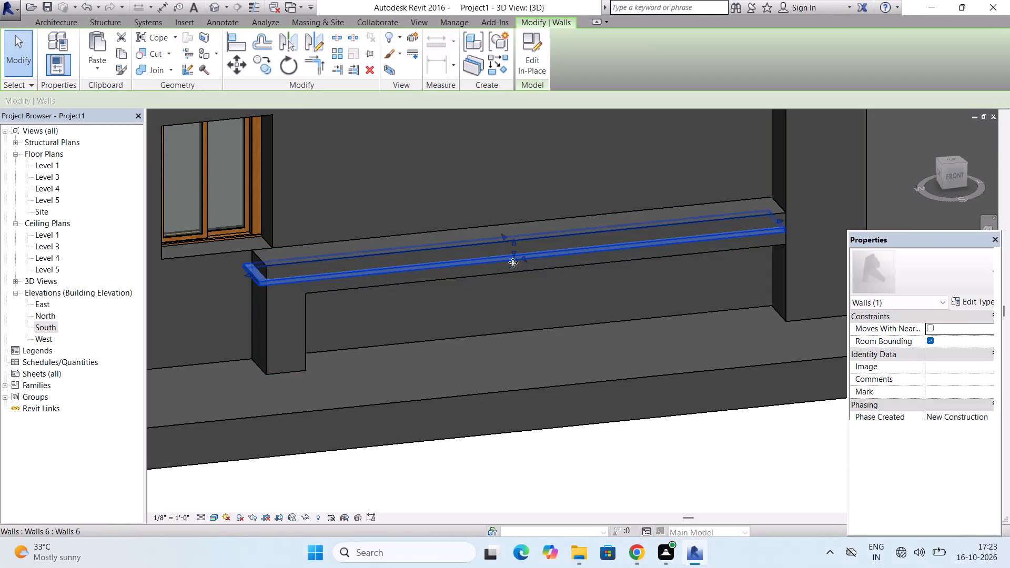
pyautogui.scroll(7, 520, 244)
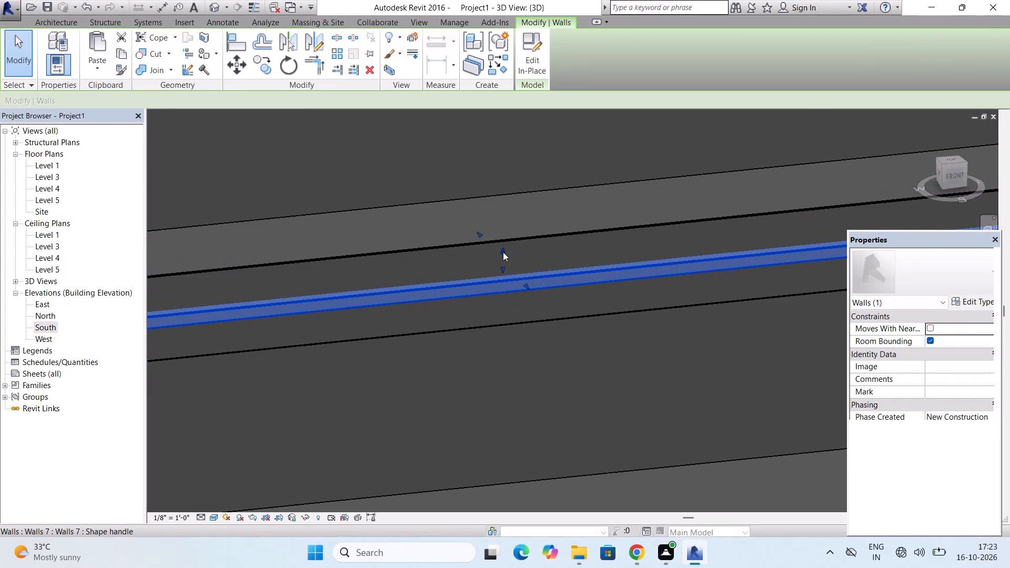
pyautogui.moveTo(503, 250); pyautogui.dragTo(502, 191)
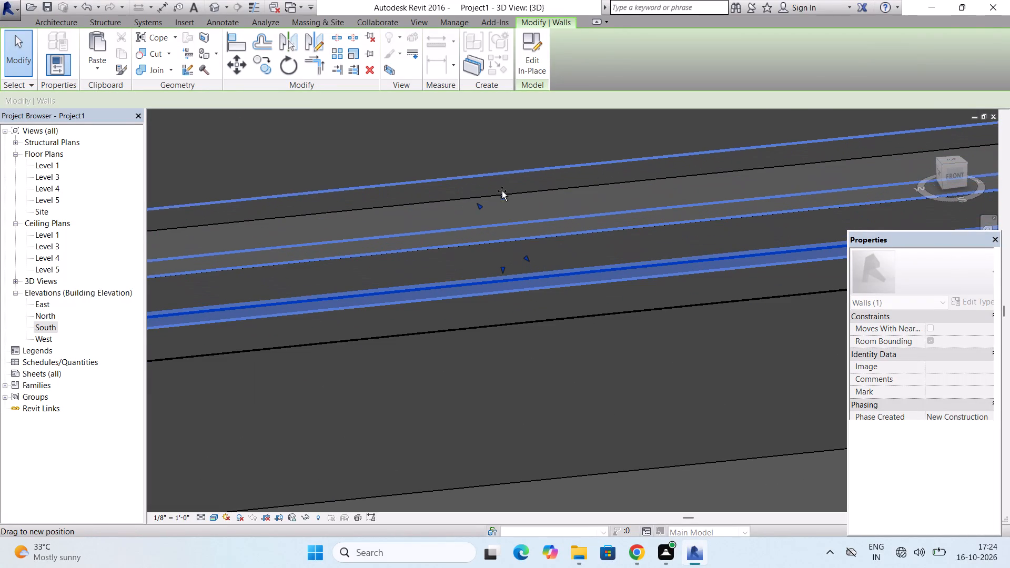
pyautogui.moveTo(502, 191); pyautogui.dragTo(502, 189)
# Raise the band's bottom face to near the top edge of the inverted-L feature.
pyautogui.scroll(-5, 502, 189)
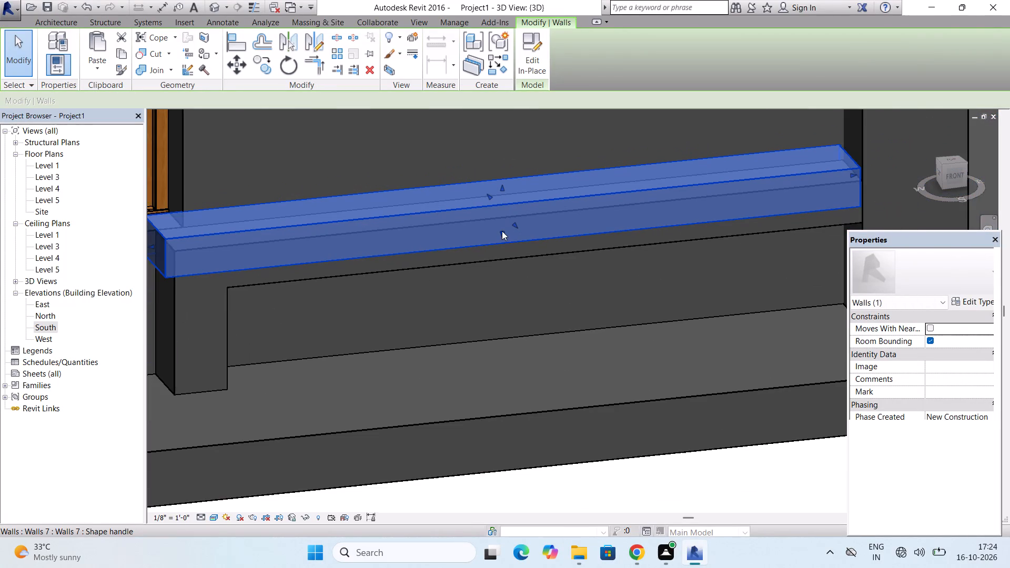
pyautogui.scroll(2, 502, 231)
pyautogui.moveTo(501, 234); pyautogui.dragTo(501, 227)
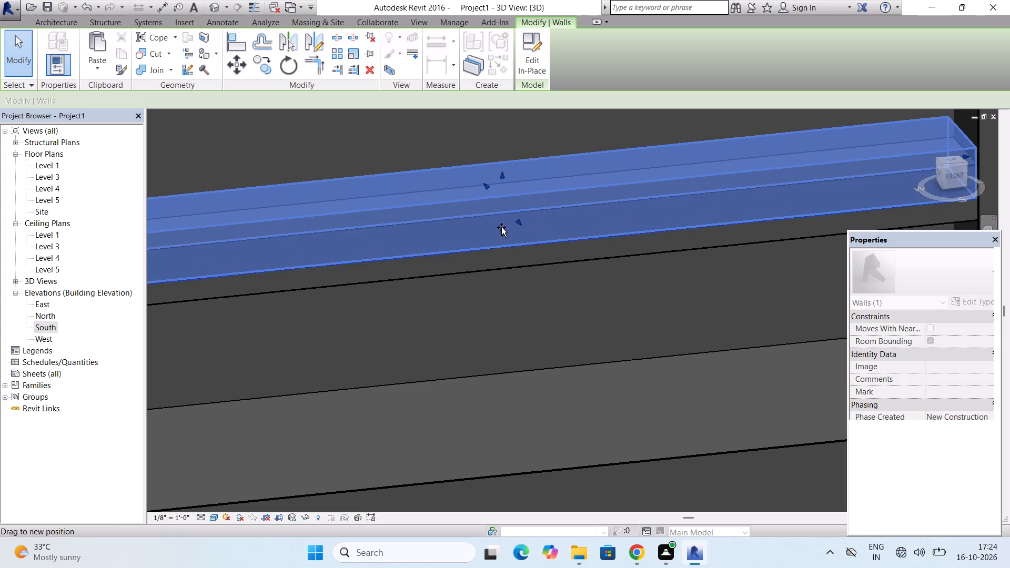
pyautogui.moveTo(501, 227); pyautogui.dragTo(501, 200)
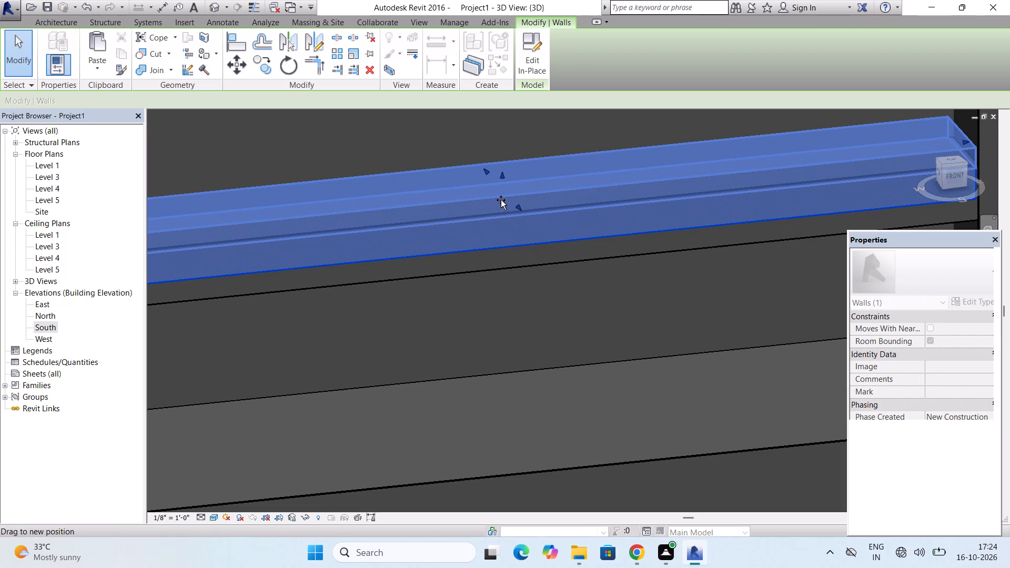
pyautogui.moveTo(501, 200); pyautogui.dragTo(501, 196)
# Lower the band's top face slightly to leave a thin cap on the inverted-L feature, and deselect it.
pyautogui.scroll(-2, 501, 248)
pyautogui.scroll(2, 499, 188)
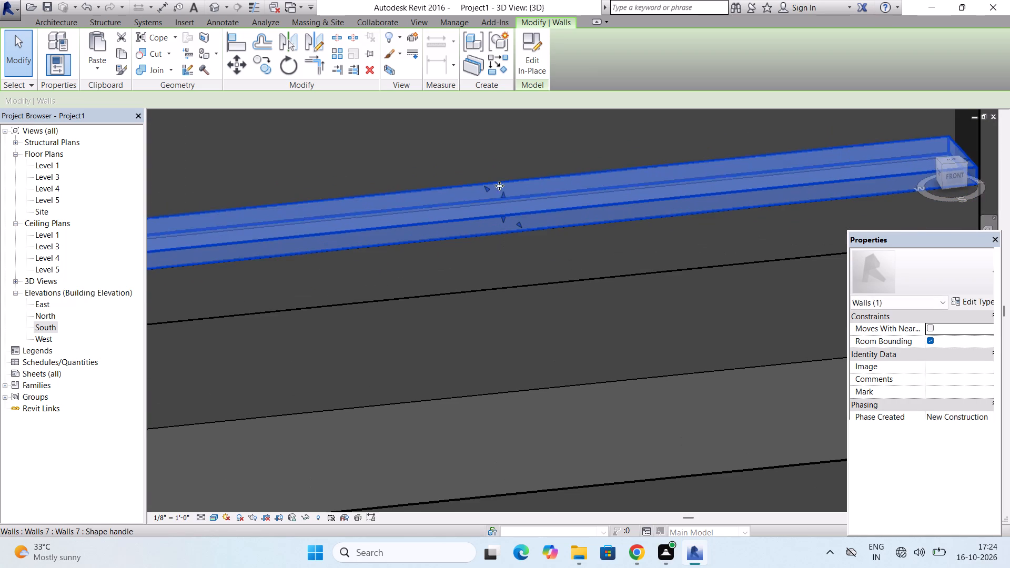
pyautogui.moveTo(503, 192); pyautogui.dragTo(502, 202)
pyautogui.scroll(-4, 502, 202)
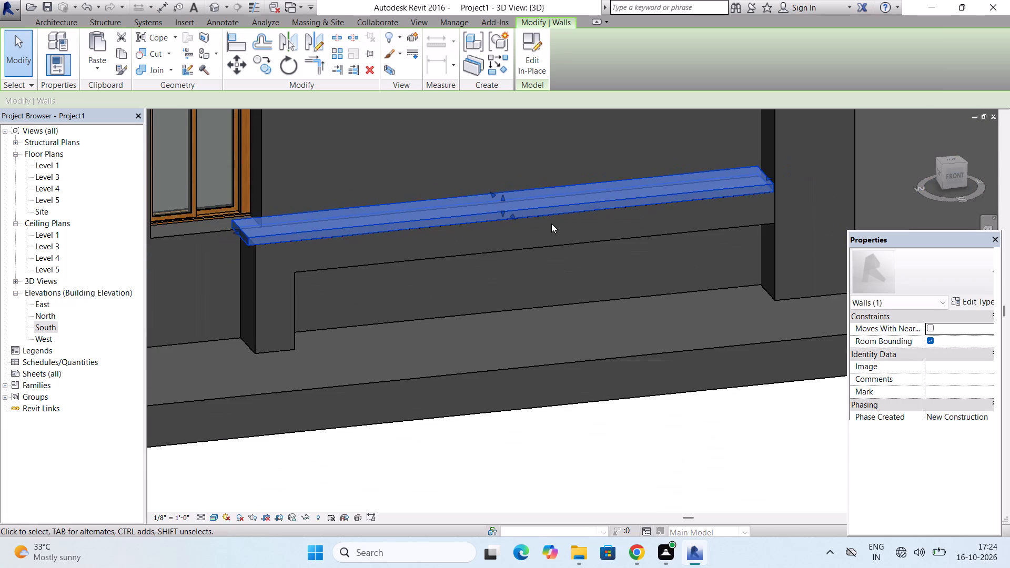
pyautogui.press('Escape')
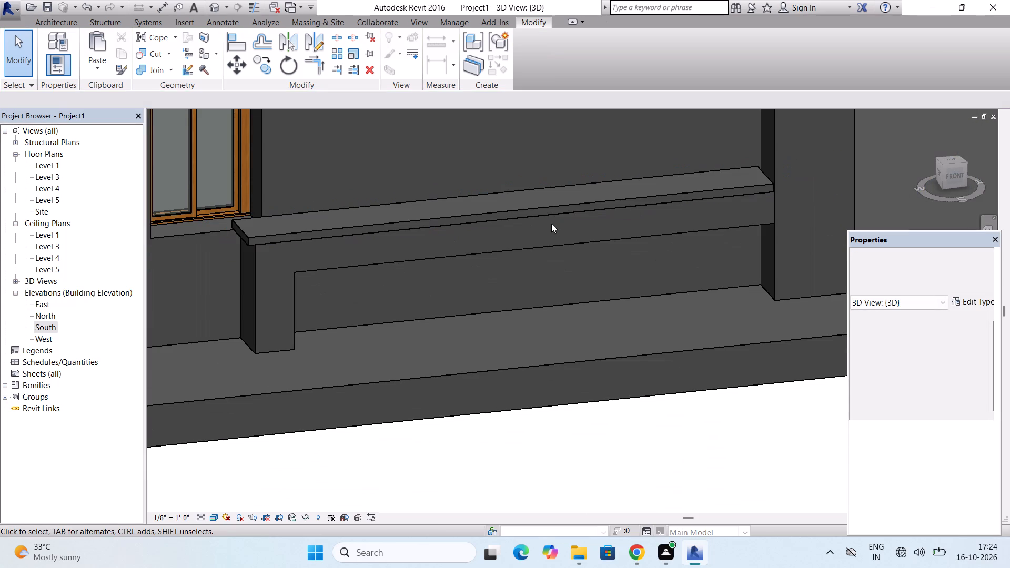
# Examine the capped inverted-L feature and the house's massing from the front and side in 3D.
pyautogui.scroll(-6, 430, 230)
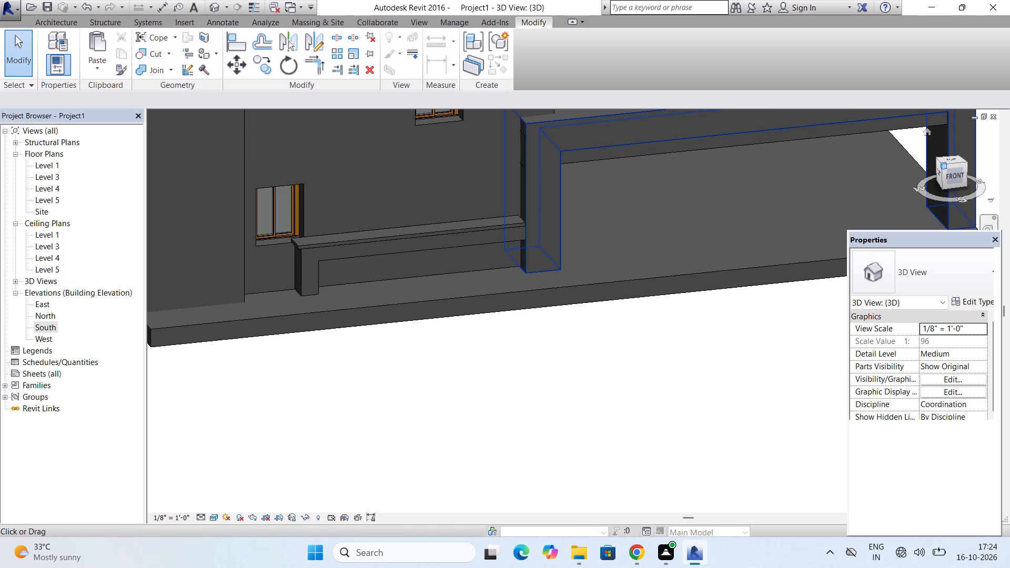
pyautogui.moveTo(944, 165); pyautogui.dragTo(887, 141)
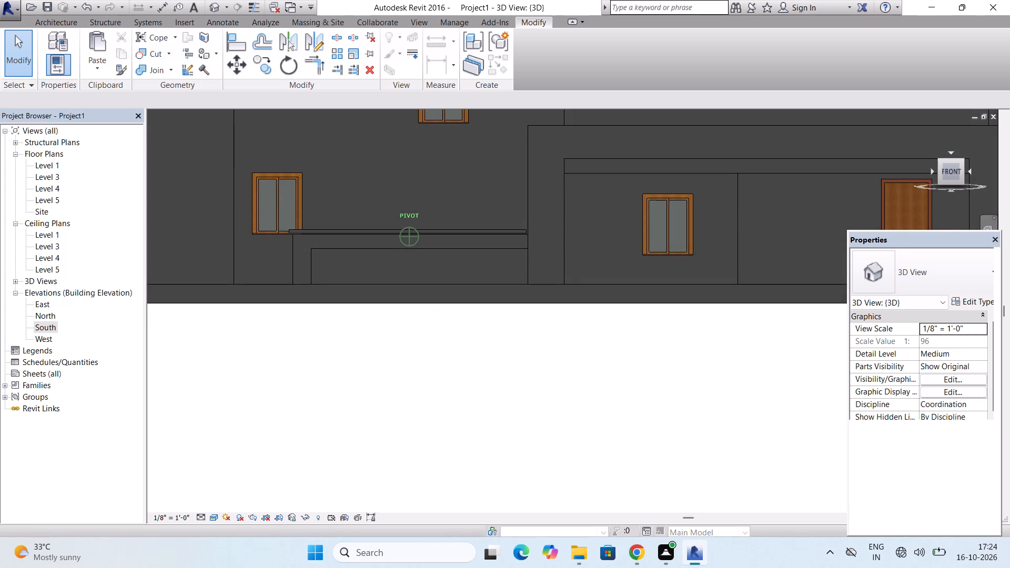
pyautogui.moveTo(887, 141); pyautogui.dragTo(753, 196)
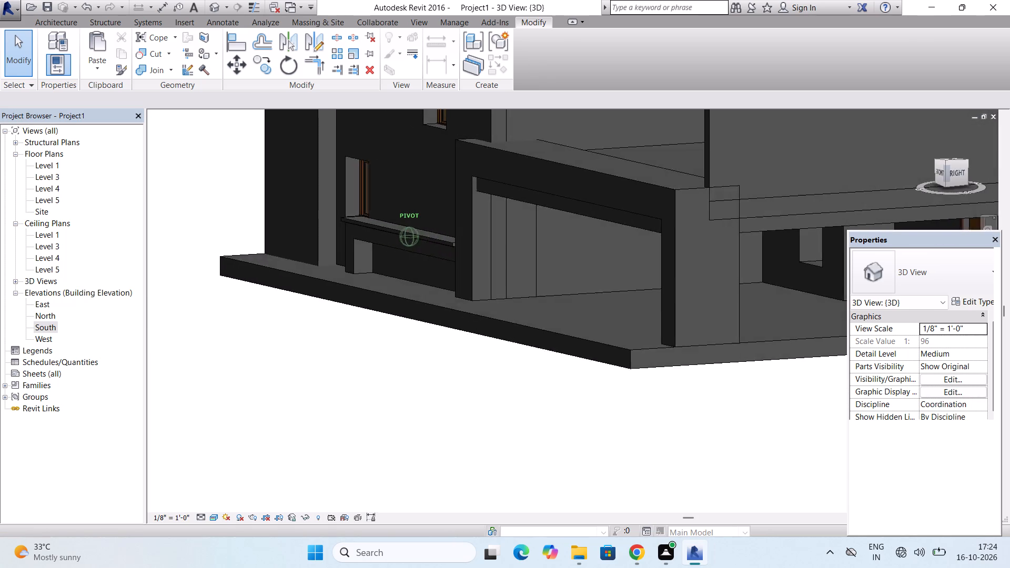
pyautogui.moveTo(753, 196); pyautogui.dragTo(812, 224)
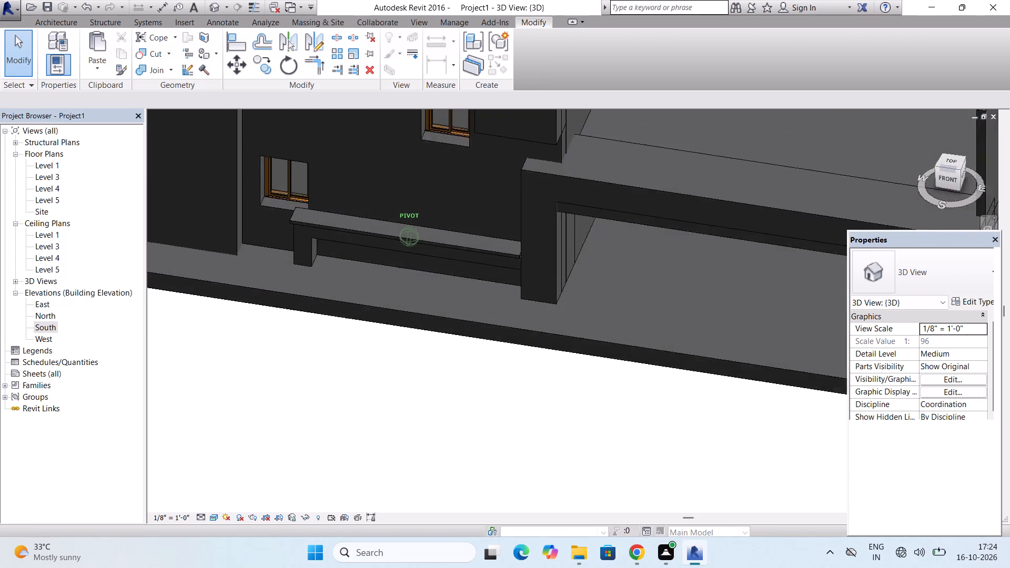
pyautogui.moveTo(812, 224); pyautogui.dragTo(656, 198)
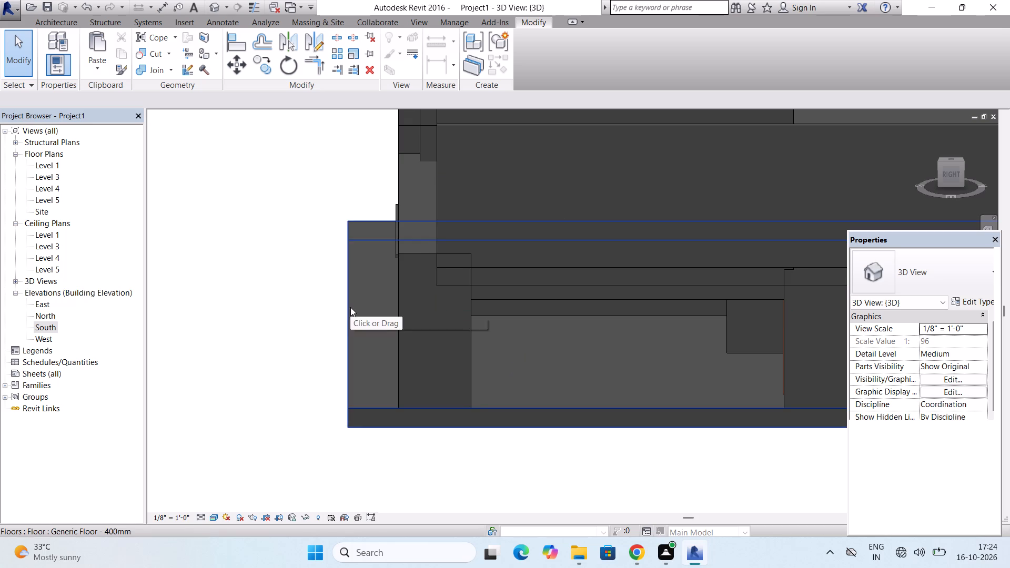
pyautogui.press('Escape')
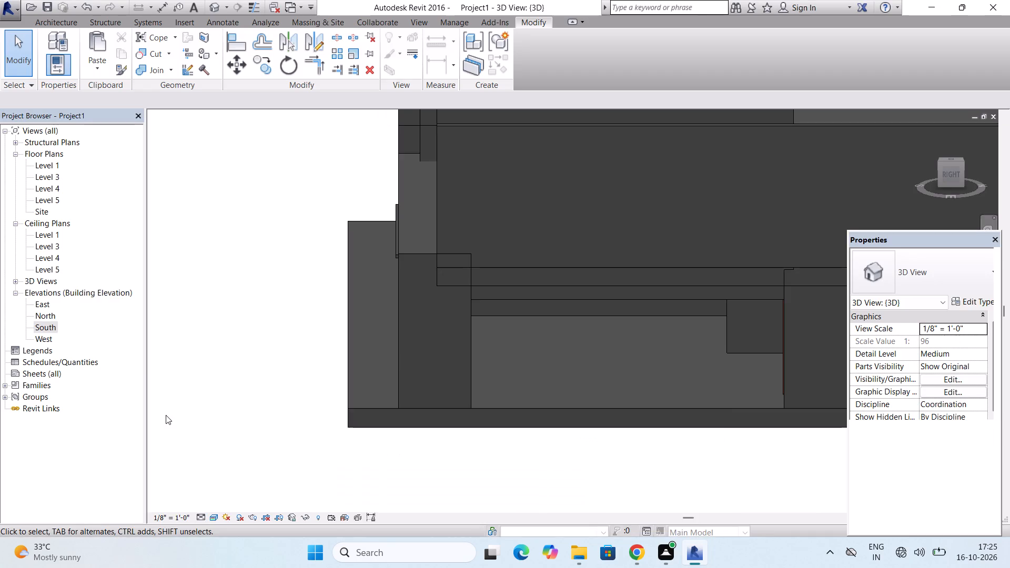
pyautogui.scroll(-6, 348, 408)
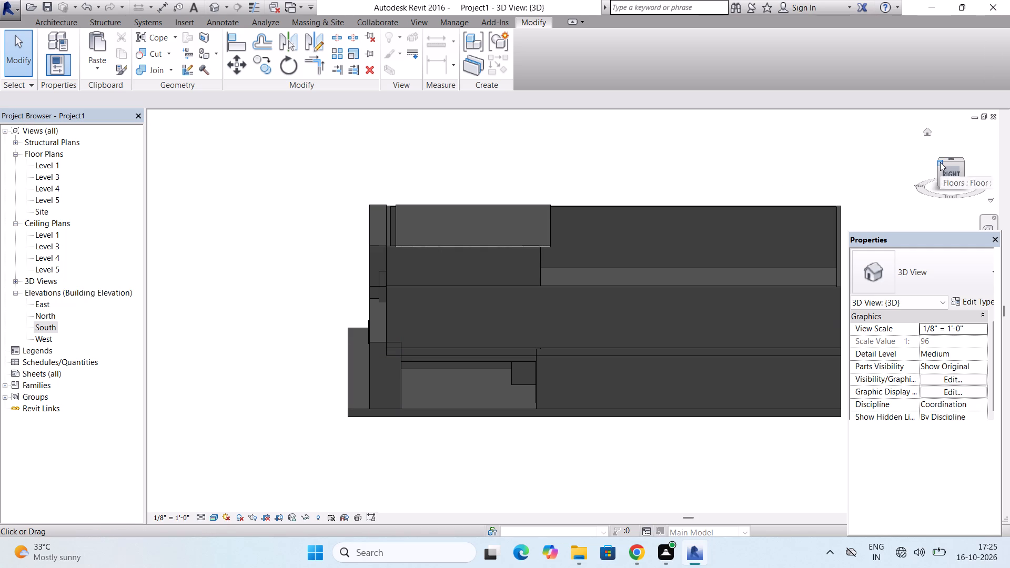
pyautogui.moveTo(940, 162); pyautogui.dragTo(326, 168)
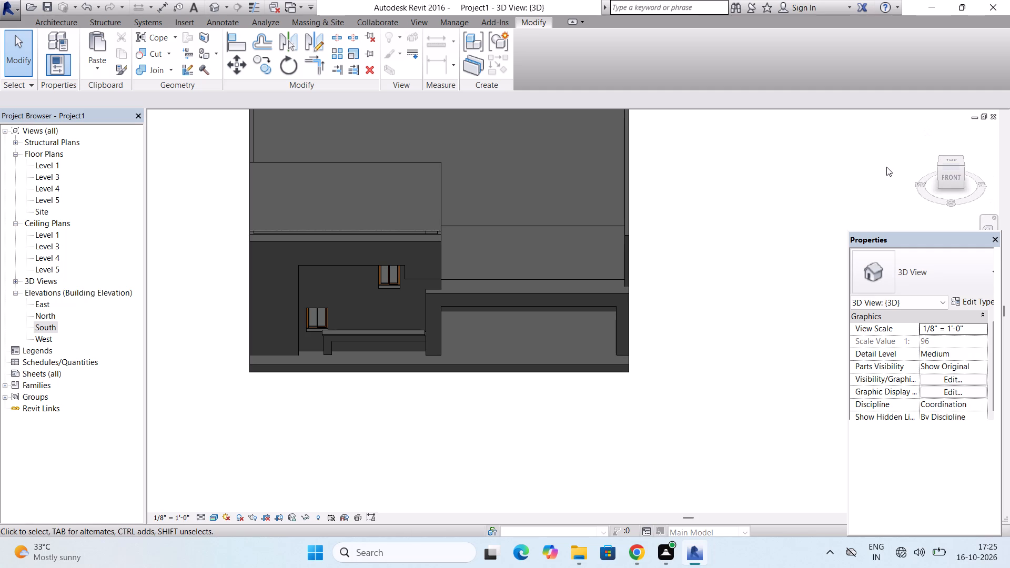
pyautogui.scroll(2, 532, 293)
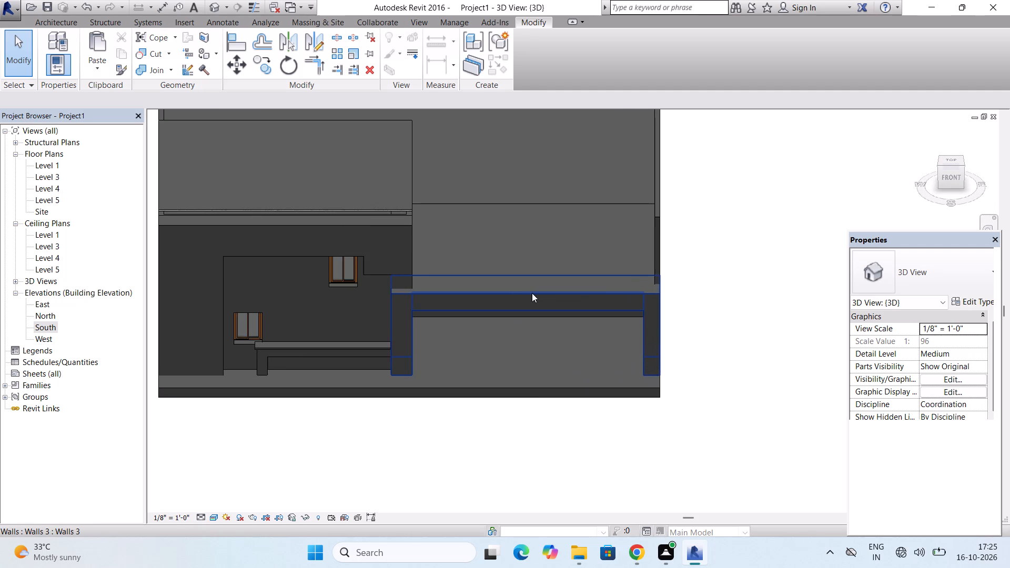
pyautogui.scroll(-2, 532, 293)
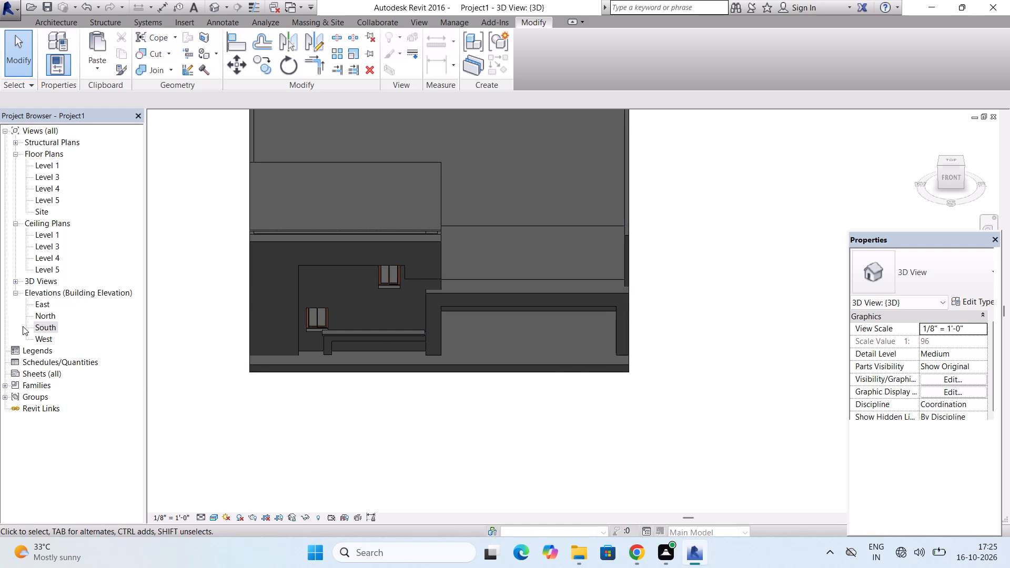
# In the South elevation, lower the Level 3 wall at the house's east end to an unconnected height of 4' 0".
pyautogui.doubleClick(46, 323)
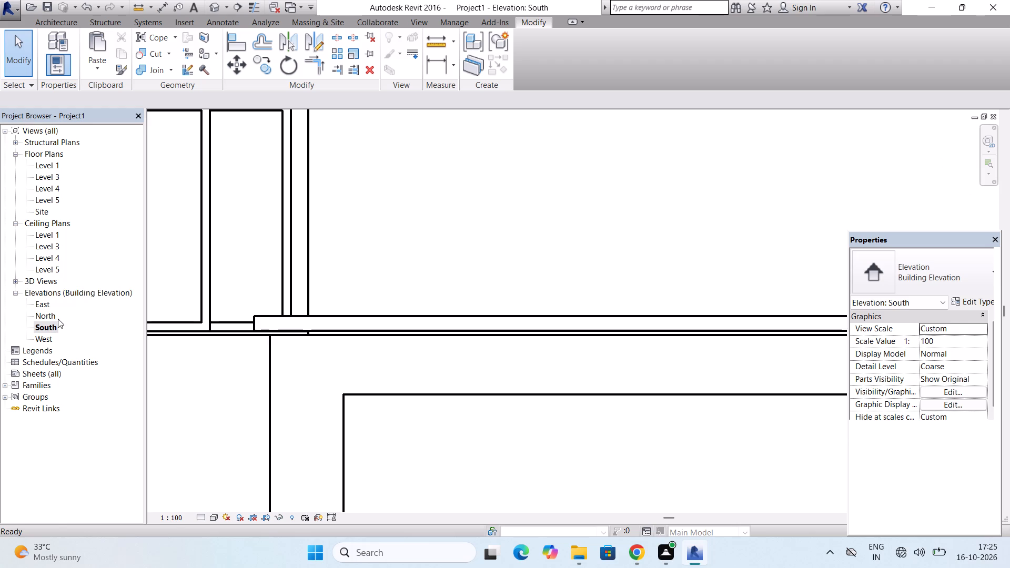
pyautogui.scroll(-9, 165, 300)
pyautogui.scroll(-6, 239, 281)
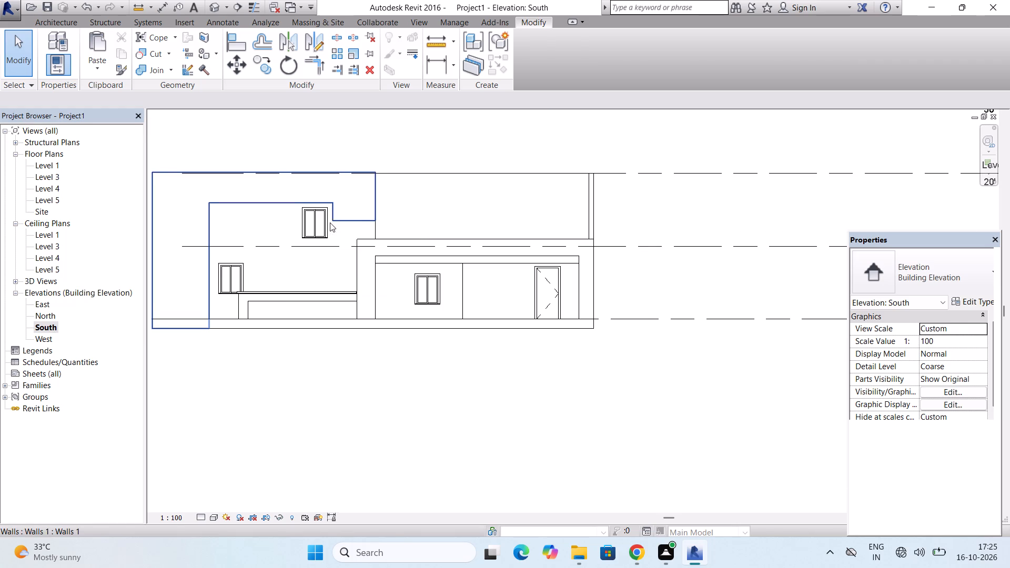
pyautogui.click(591, 186)
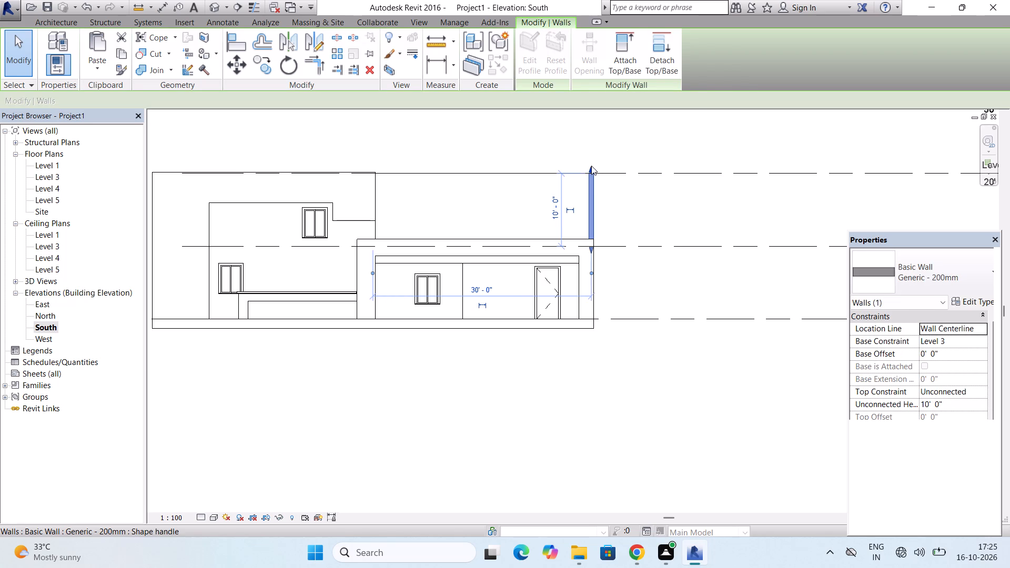
pyautogui.moveTo(591, 166); pyautogui.dragTo(592, 194)
pyautogui.moveTo(591, 190); pyautogui.dragTo(591, 207)
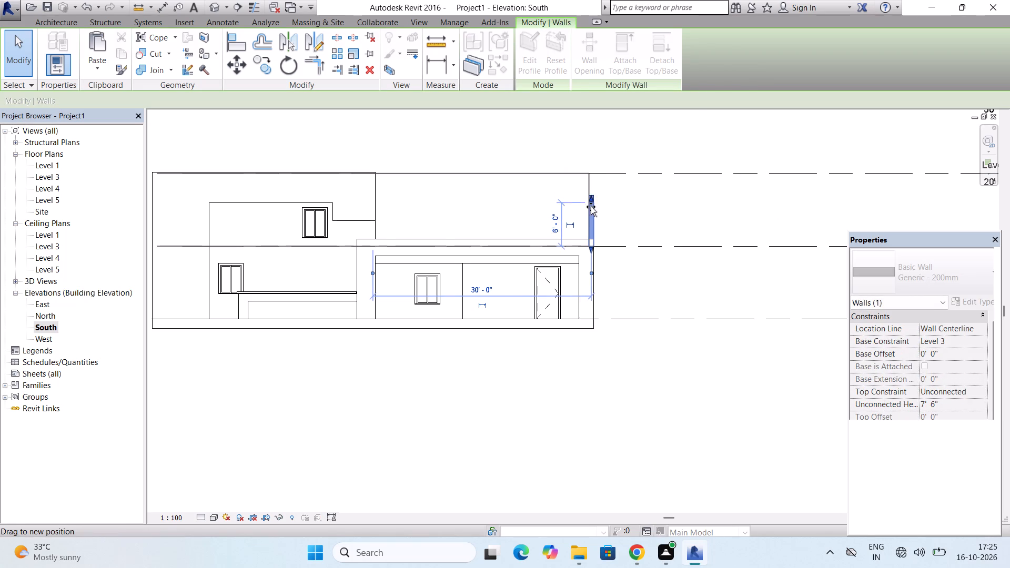
pyautogui.moveTo(591, 207); pyautogui.dragTo(591, 217)
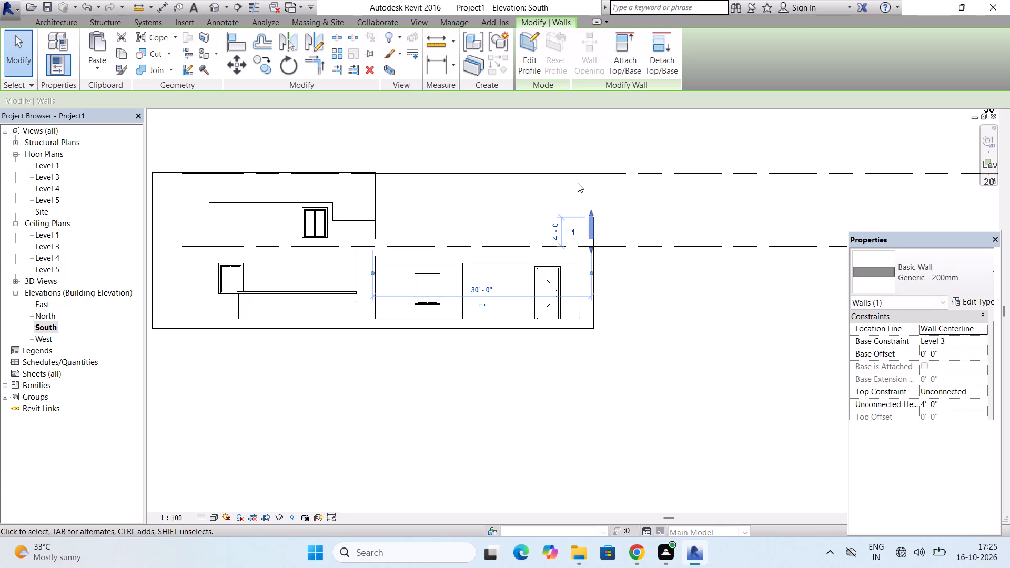
# Lower the long Level 3 wall above the porch to a 4' 0" height, level with the shortened east wall.
pyautogui.click(579, 177)
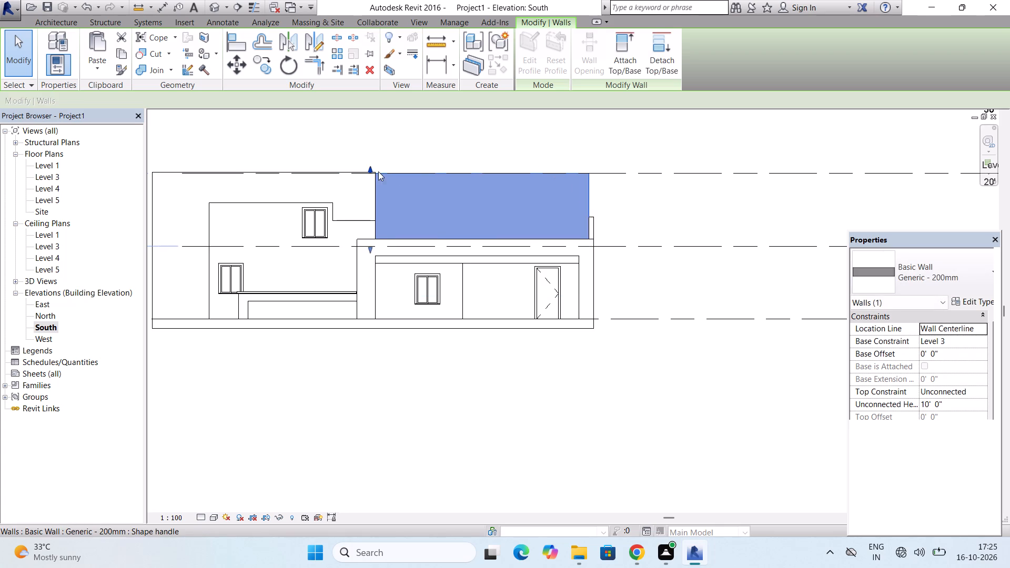
pyautogui.moveTo(371, 170); pyautogui.dragTo(371, 171)
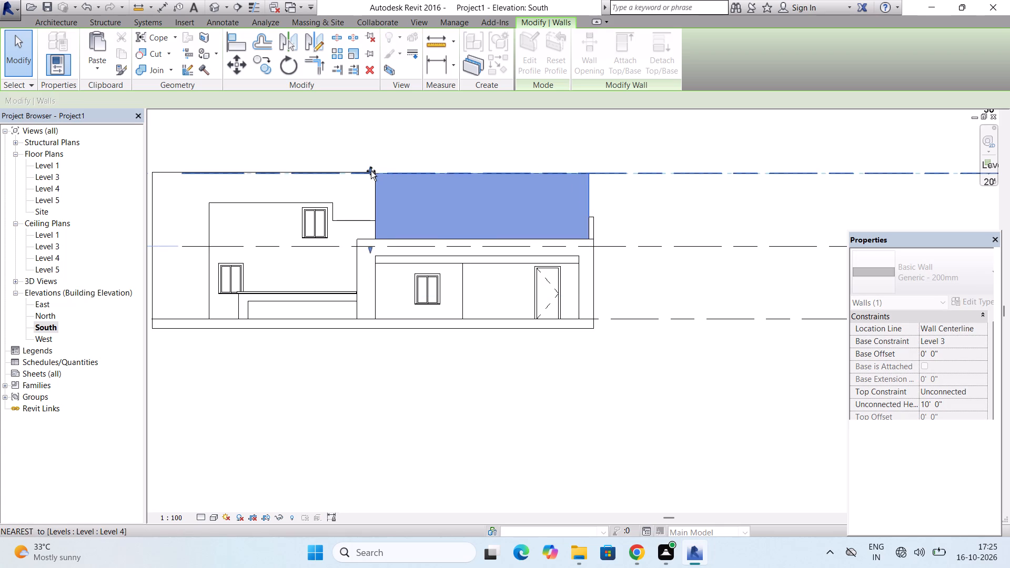
pyautogui.moveTo(371, 171); pyautogui.dragTo(381, 215)
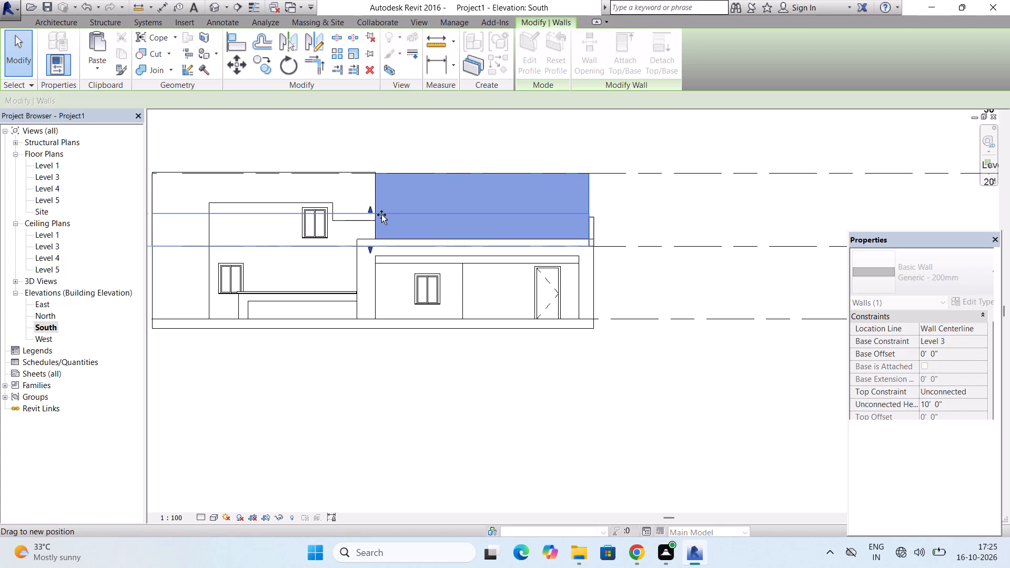
pyautogui.moveTo(381, 215); pyautogui.dragTo(381, 212)
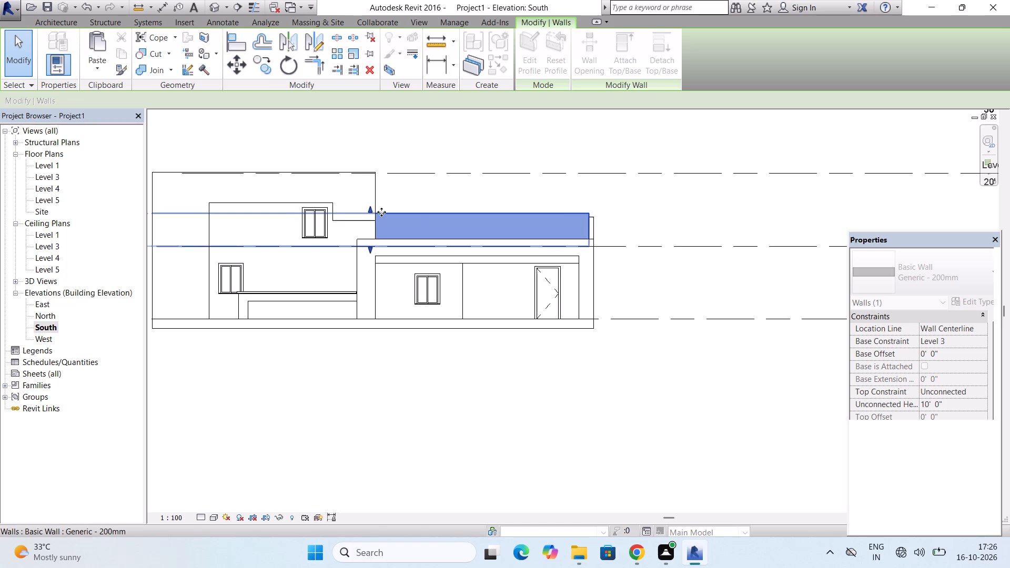
pyautogui.scroll(5, 381, 212)
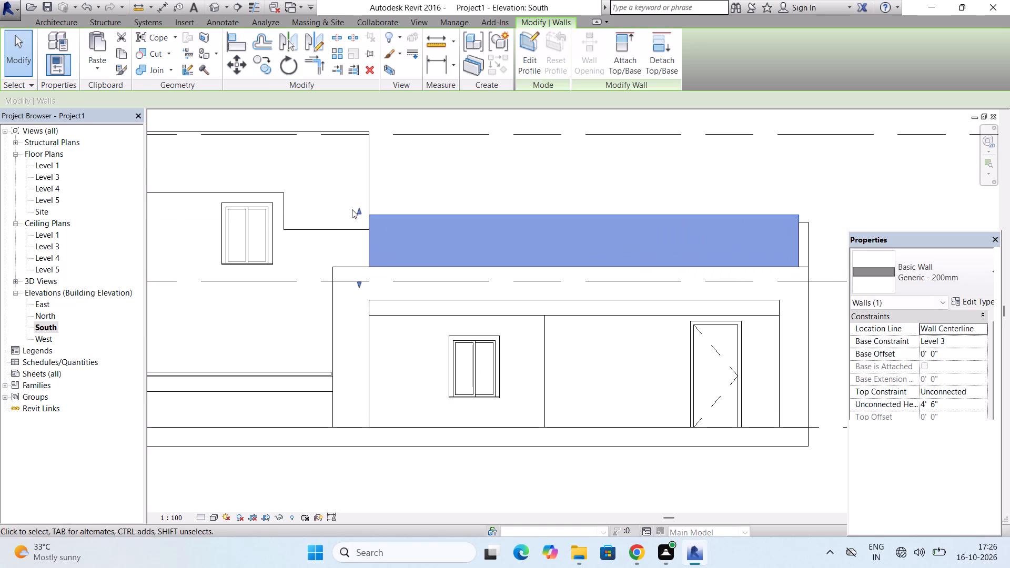
pyautogui.moveTo(359, 209); pyautogui.dragTo(359, 222)
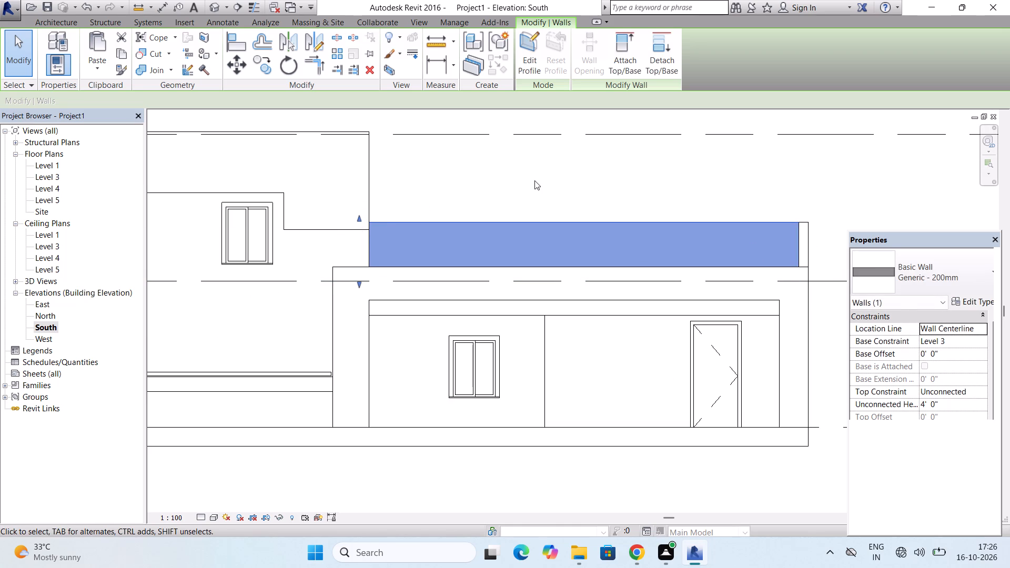
pyautogui.press('Escape')
pyautogui.scroll(-5, 534, 181)
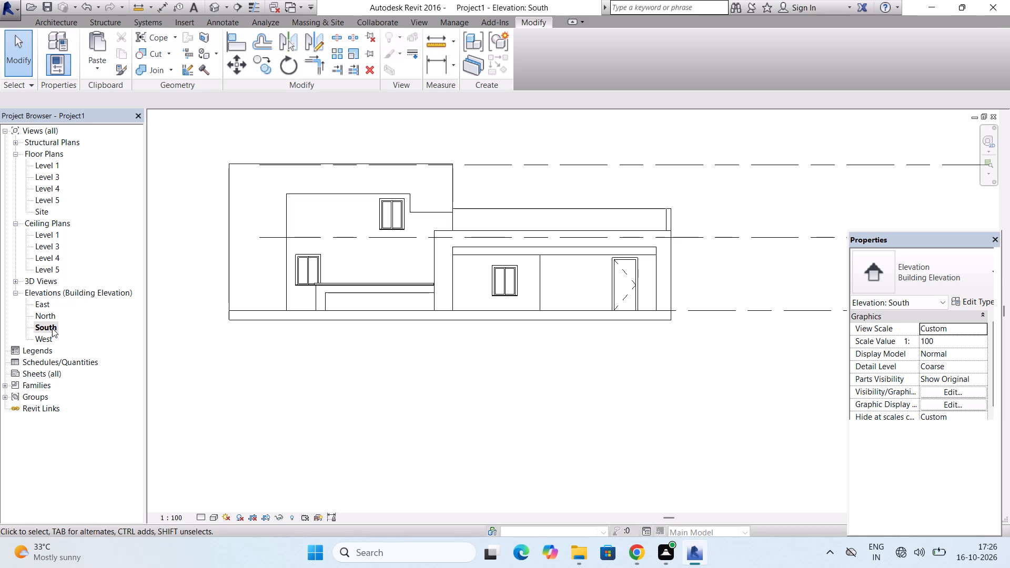
# In the Level 3 floor plan, draw a Generic - 200mm wall from the east wall's south end to the two-storey block's corner.
pyautogui.doubleClick(54, 174)
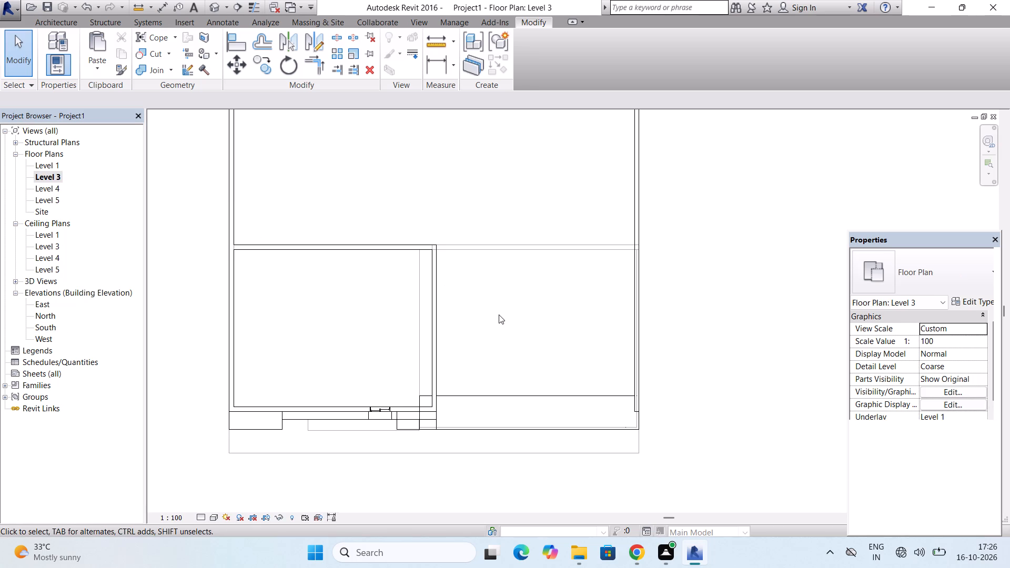
pyautogui.click(49, 23)
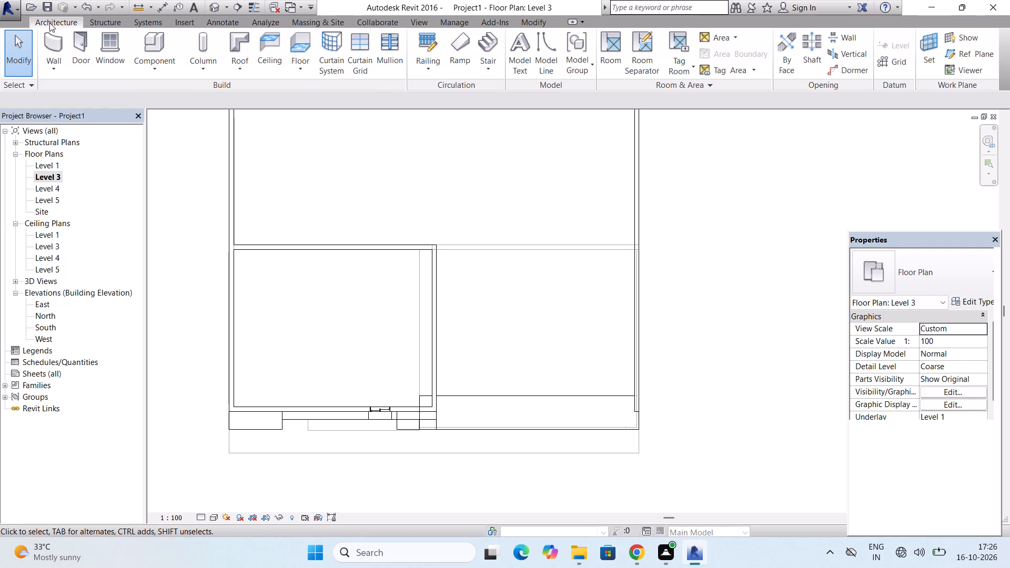
pyautogui.click(49, 43)
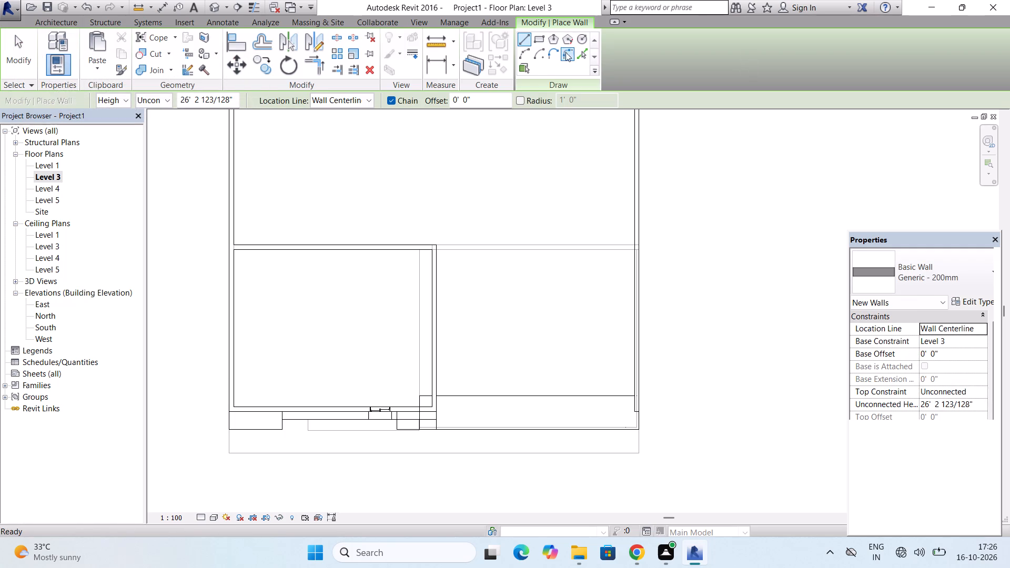
pyautogui.scroll(5, 637, 399)
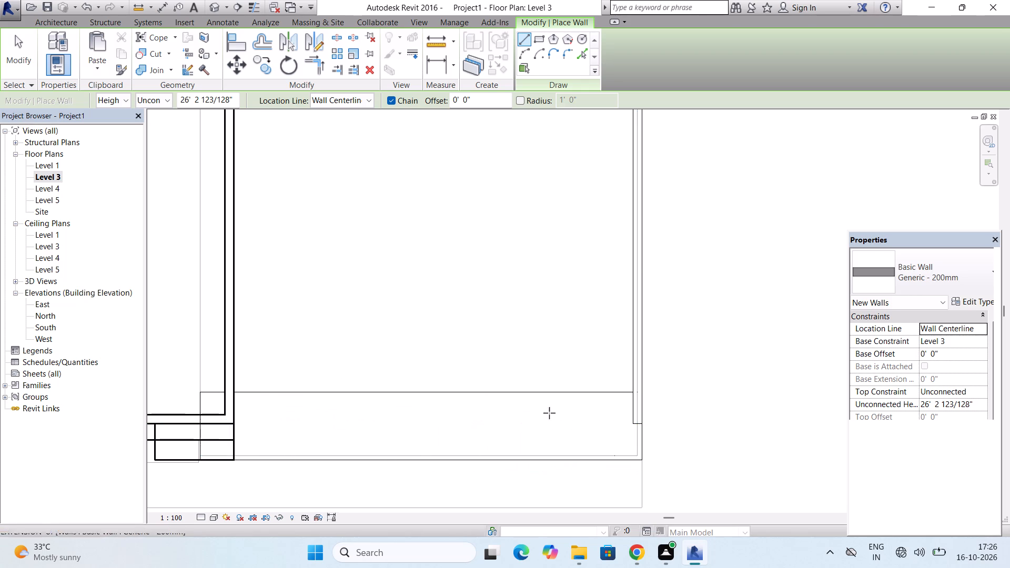
pyautogui.click(637, 419)
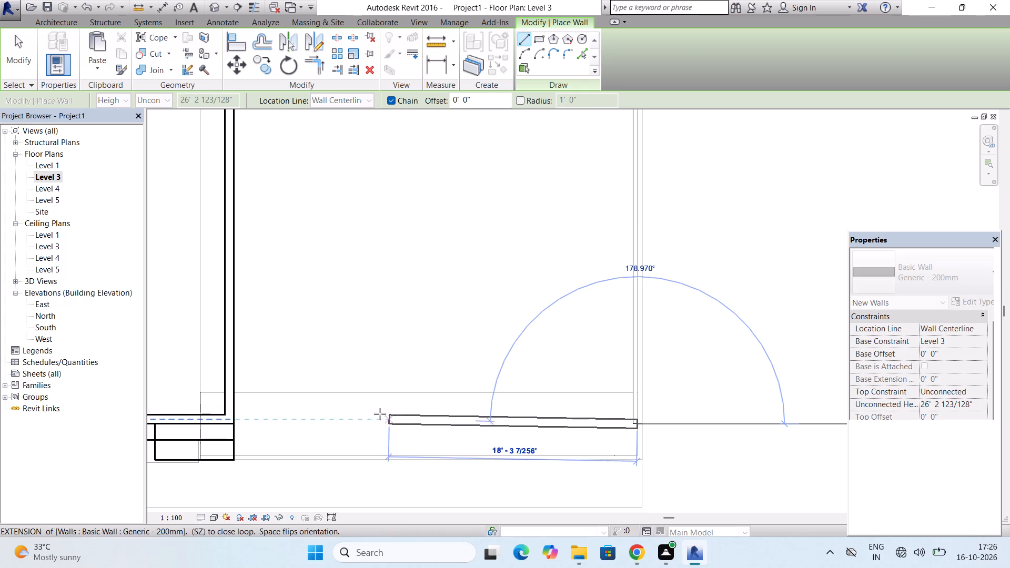
pyautogui.click(230, 419)
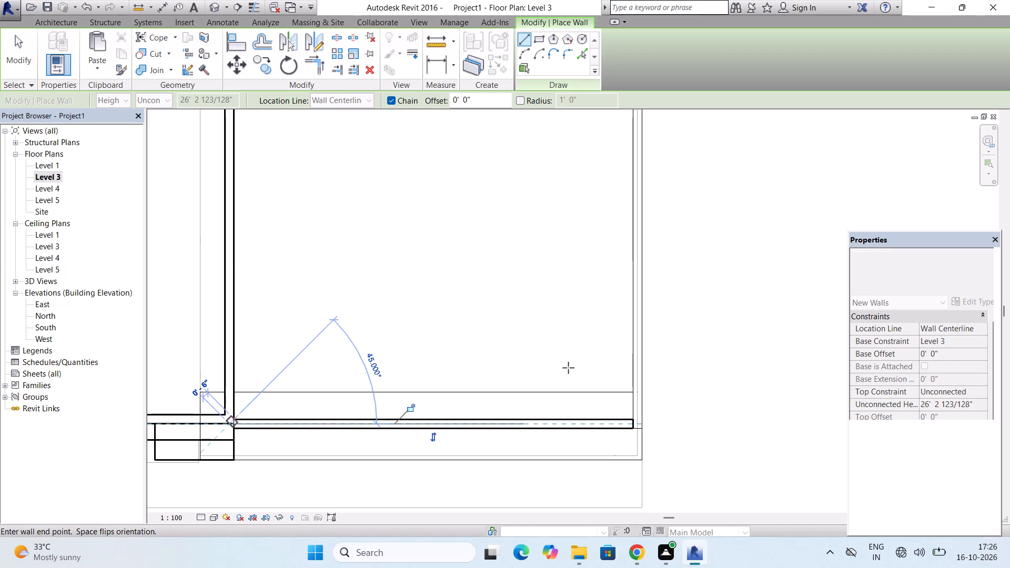
pyautogui.press('Escape')
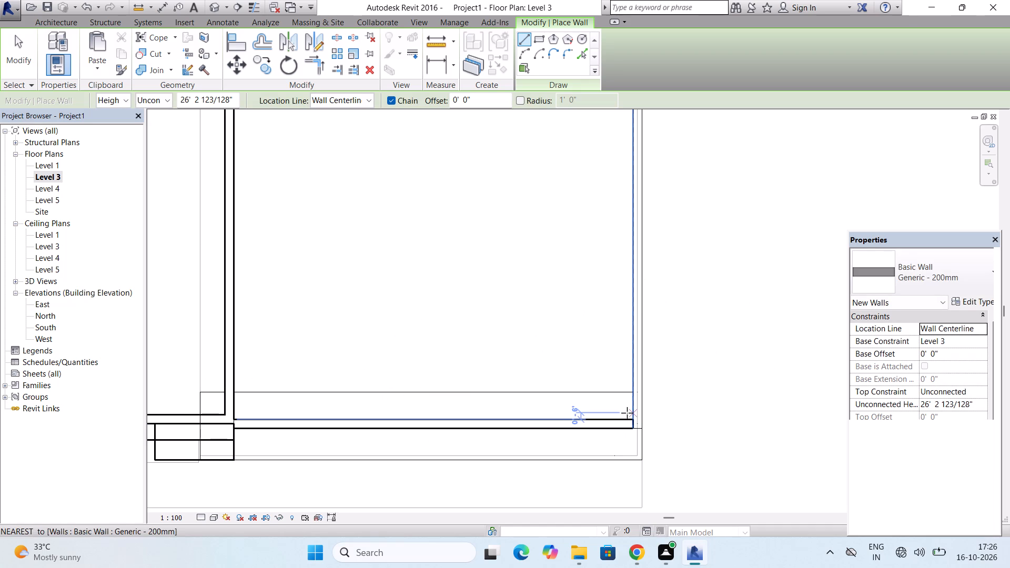
pyautogui.press('Escape')
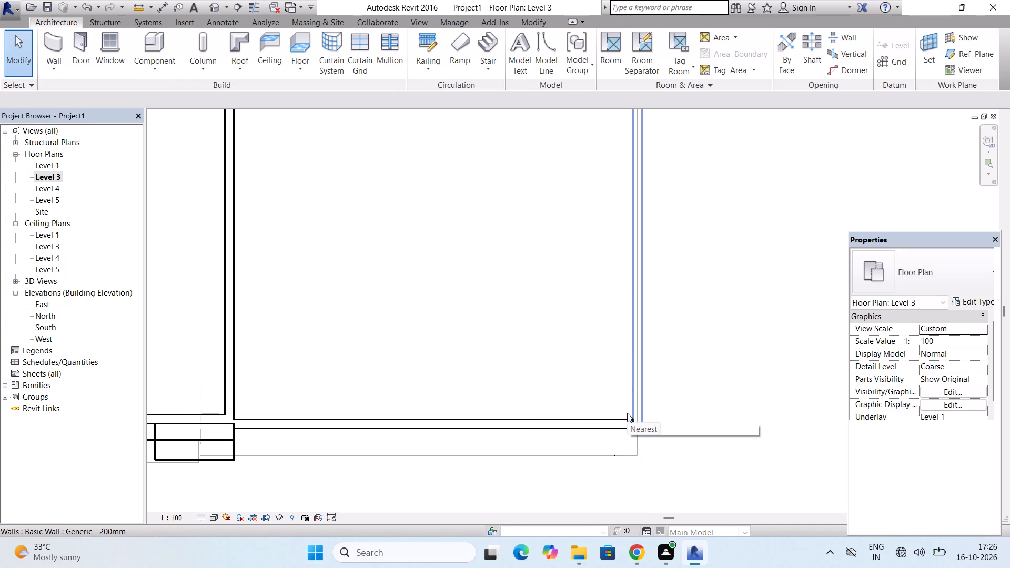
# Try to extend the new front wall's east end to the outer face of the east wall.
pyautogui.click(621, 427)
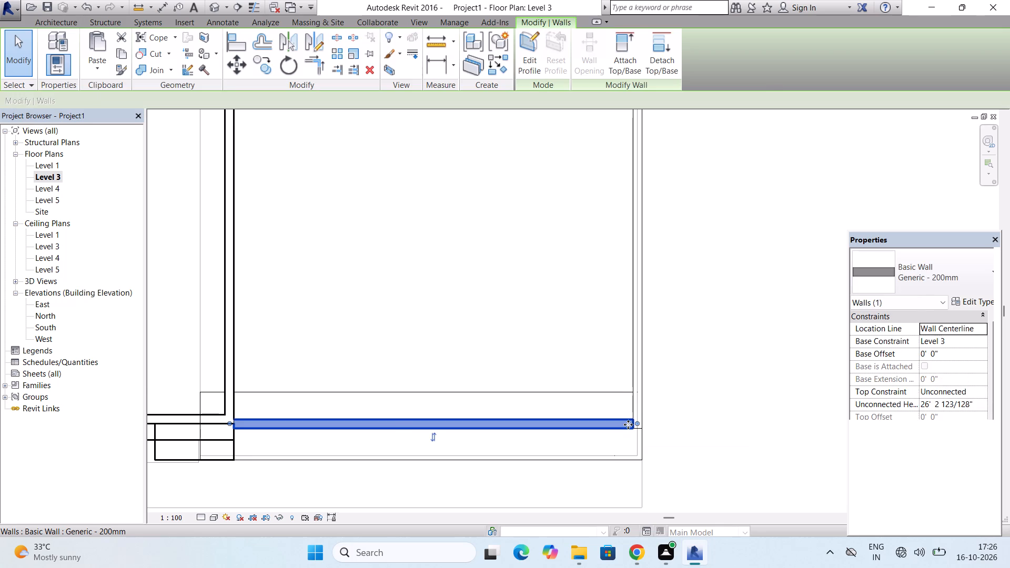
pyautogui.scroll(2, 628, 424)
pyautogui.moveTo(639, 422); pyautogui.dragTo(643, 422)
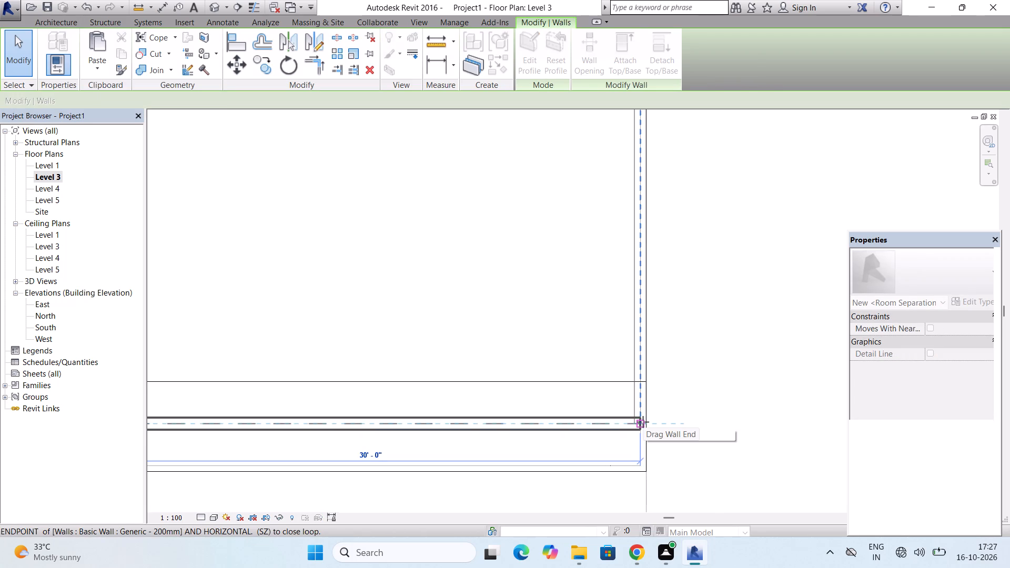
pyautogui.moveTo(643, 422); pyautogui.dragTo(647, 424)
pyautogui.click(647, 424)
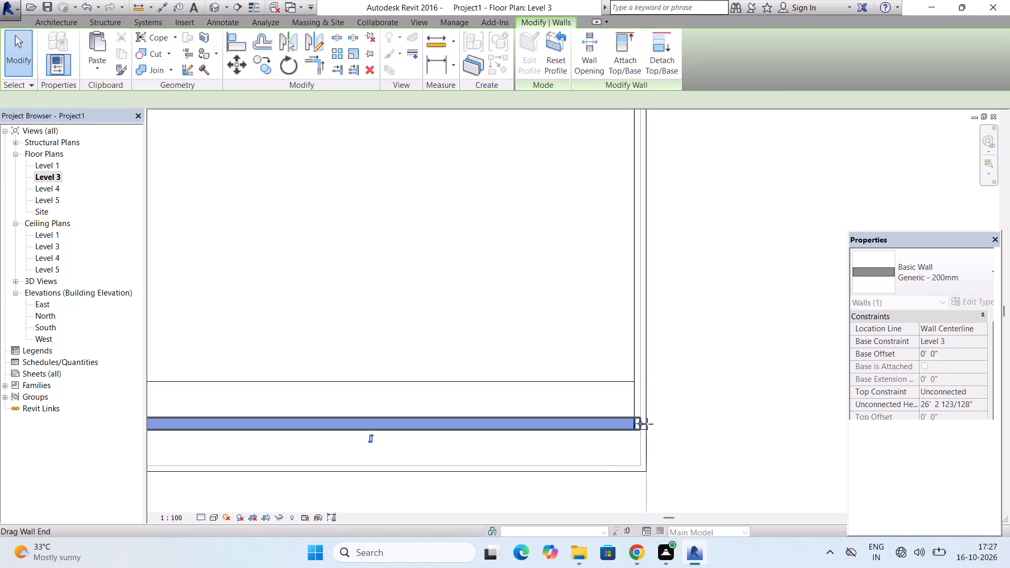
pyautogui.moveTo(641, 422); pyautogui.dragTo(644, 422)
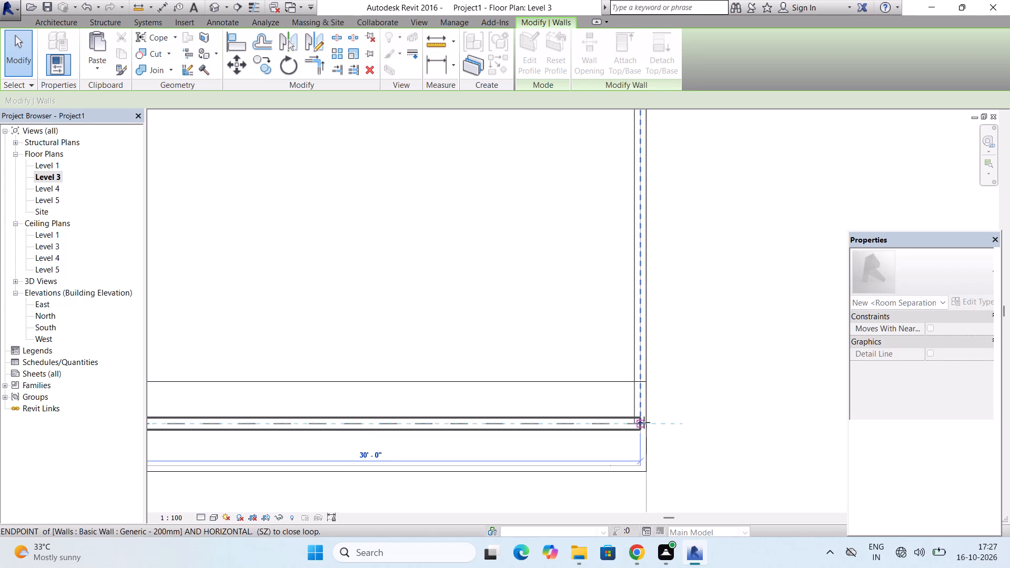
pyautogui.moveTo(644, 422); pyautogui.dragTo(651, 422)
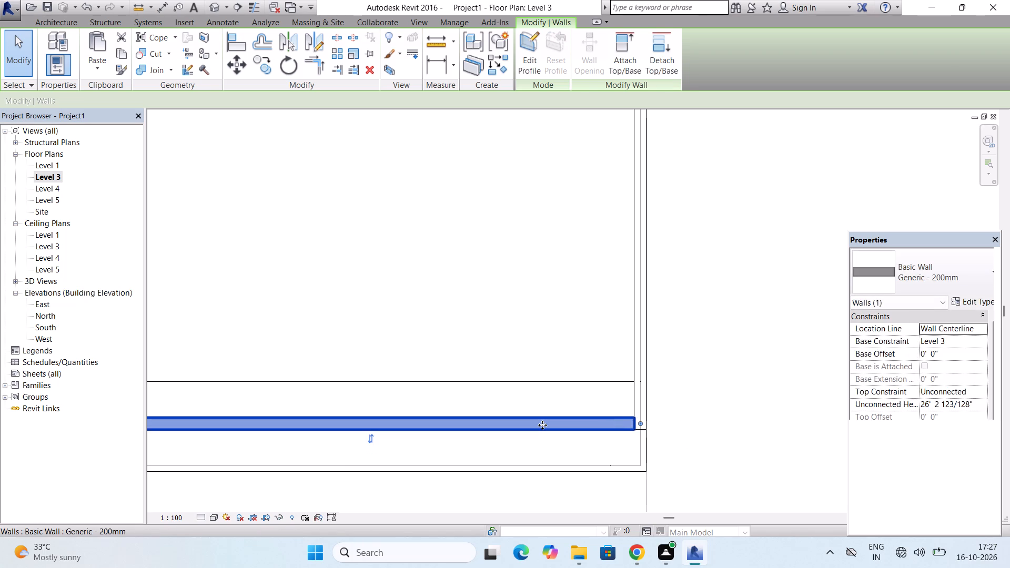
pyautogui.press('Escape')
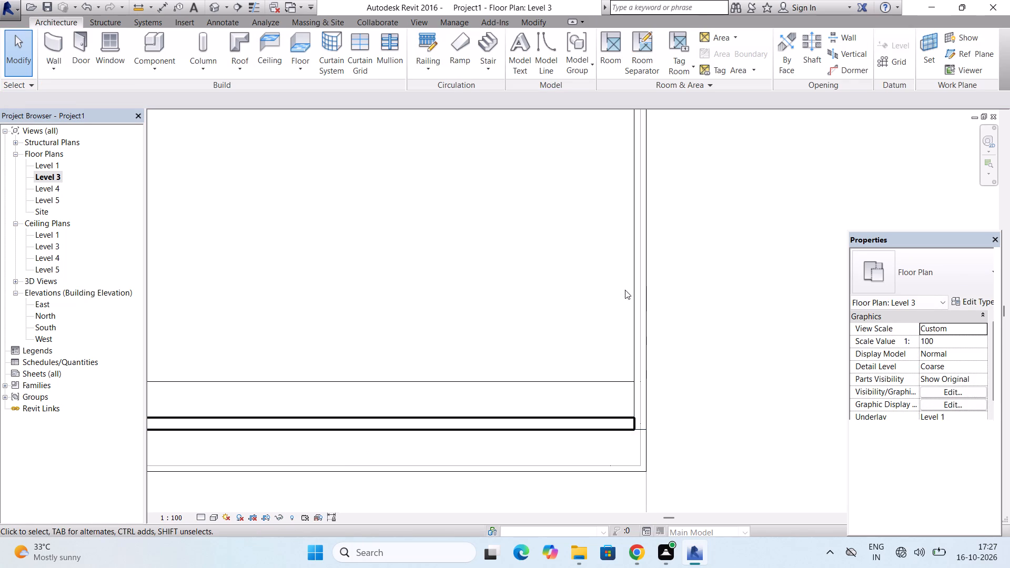
# Shorten the new front wall from its west end to a length of 18' 6".
pyautogui.scroll(-1, 627, 307)
pyautogui.click(300, 403)
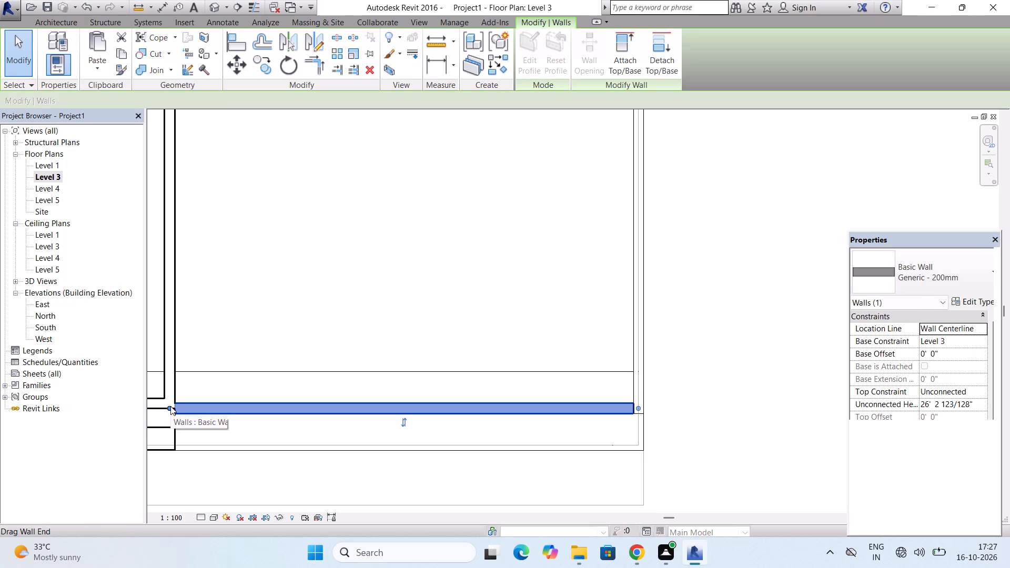
pyautogui.moveTo(169, 406); pyautogui.dragTo(243, 411)
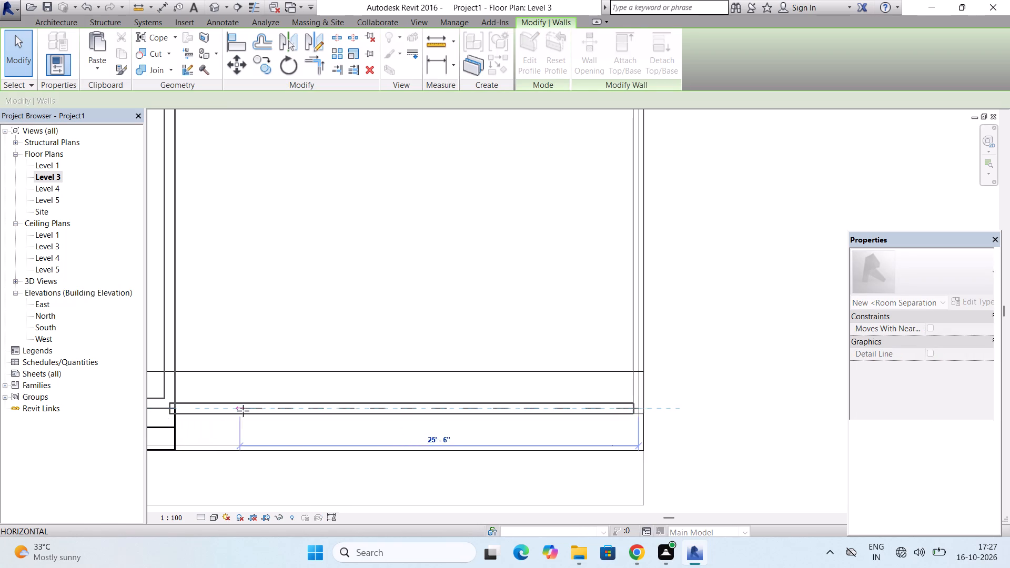
pyautogui.moveTo(243, 411); pyautogui.dragTo(347, 409)
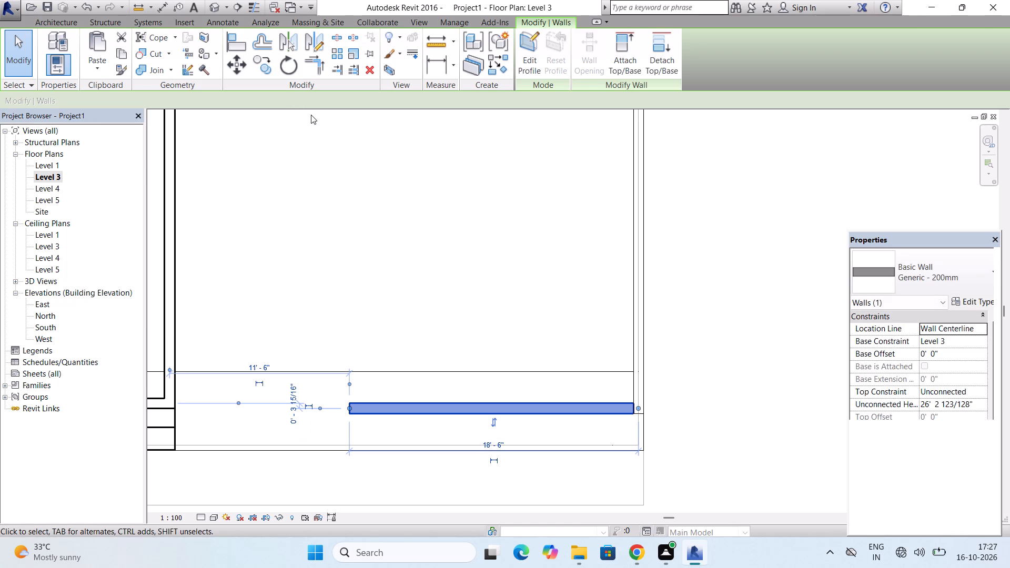
pyautogui.press('Escape')
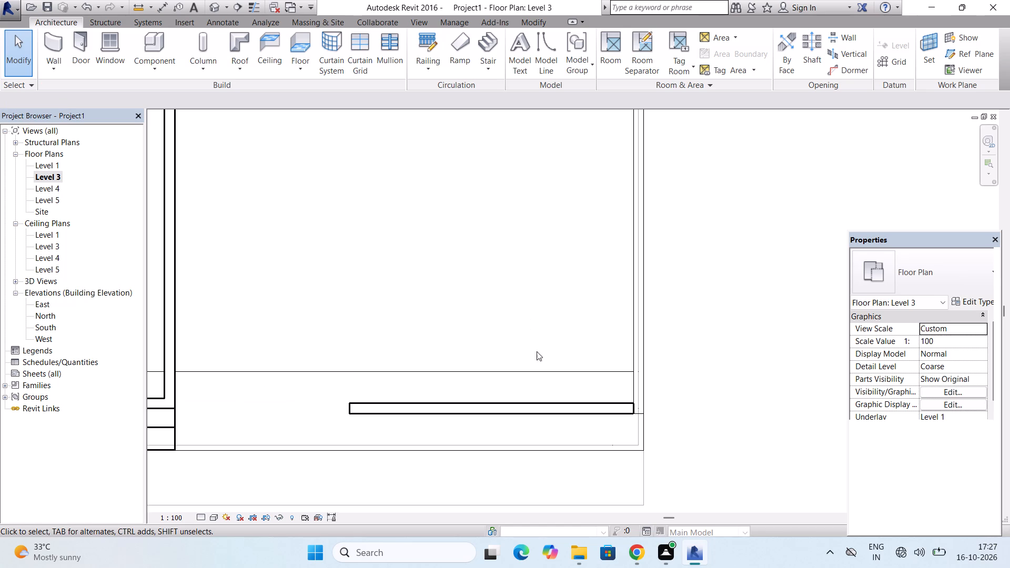
# Move the shortened front wall north, into the house, by about its own thickness.
pyautogui.scroll(2, 558, 421)
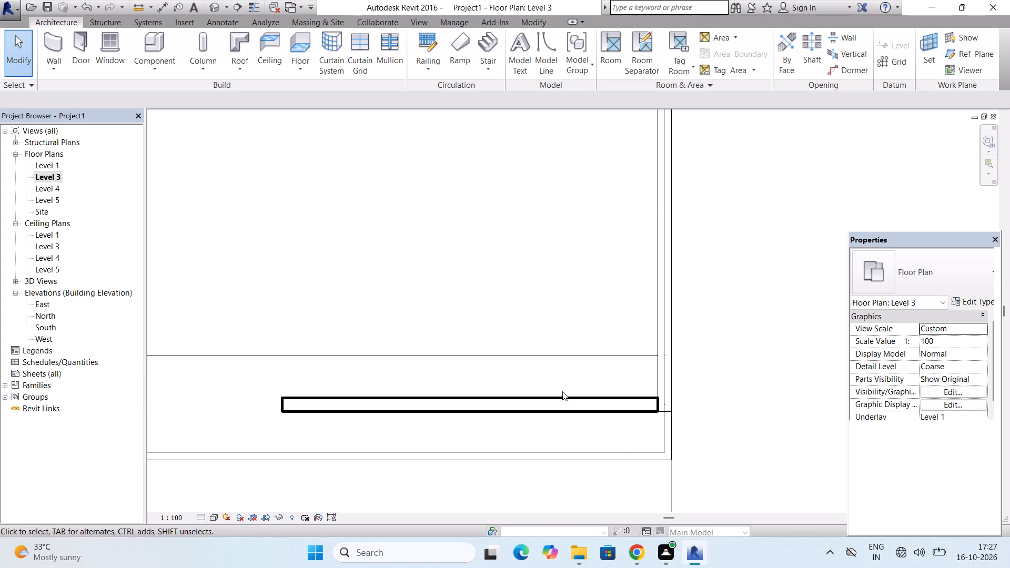
pyautogui.click(562, 397)
pyautogui.moveTo(548, 396); pyautogui.dragTo(549, 384)
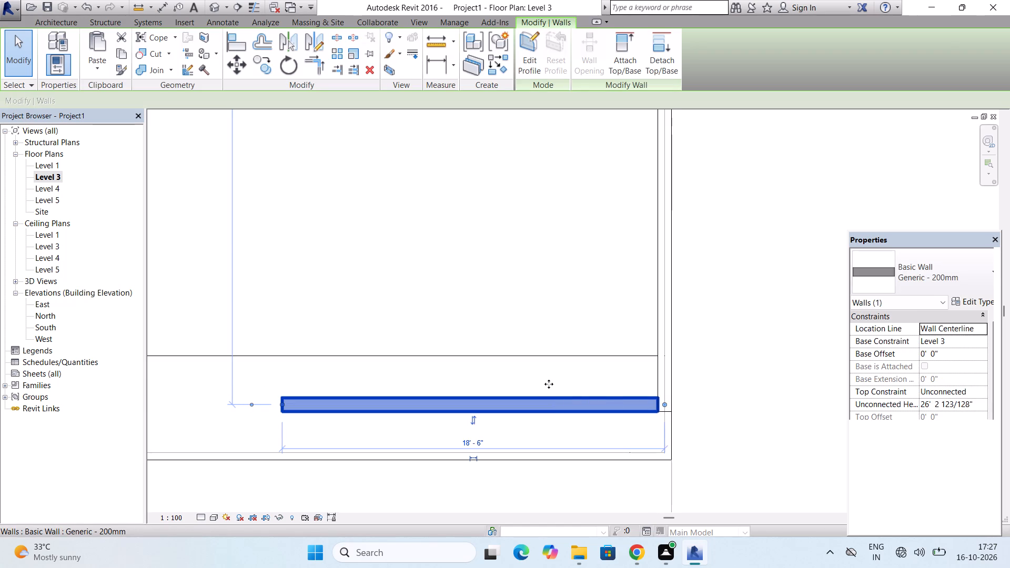
pyautogui.moveTo(549, 384); pyautogui.dragTo(557, 383)
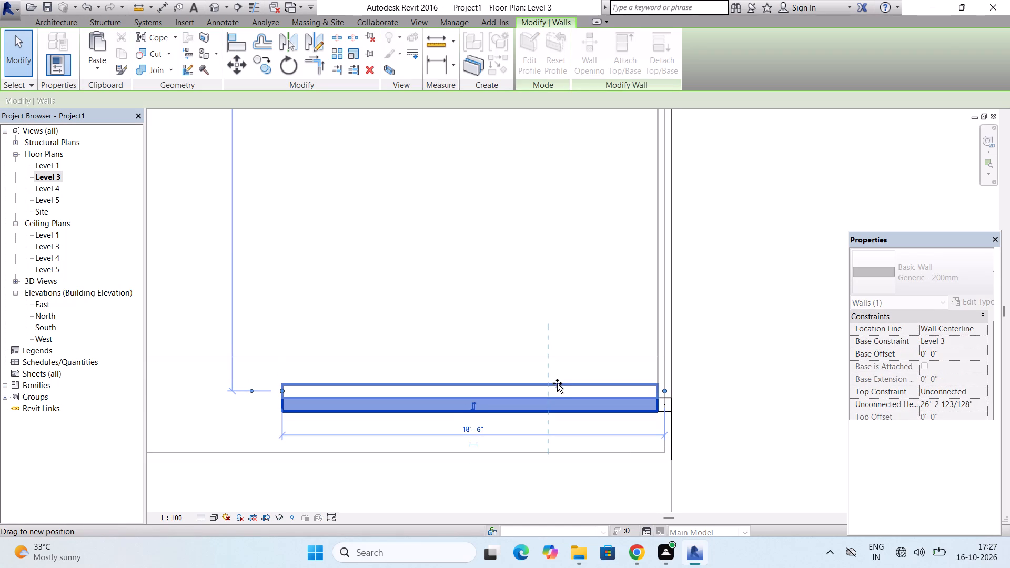
pyautogui.moveTo(557, 383); pyautogui.dragTo(560, 385)
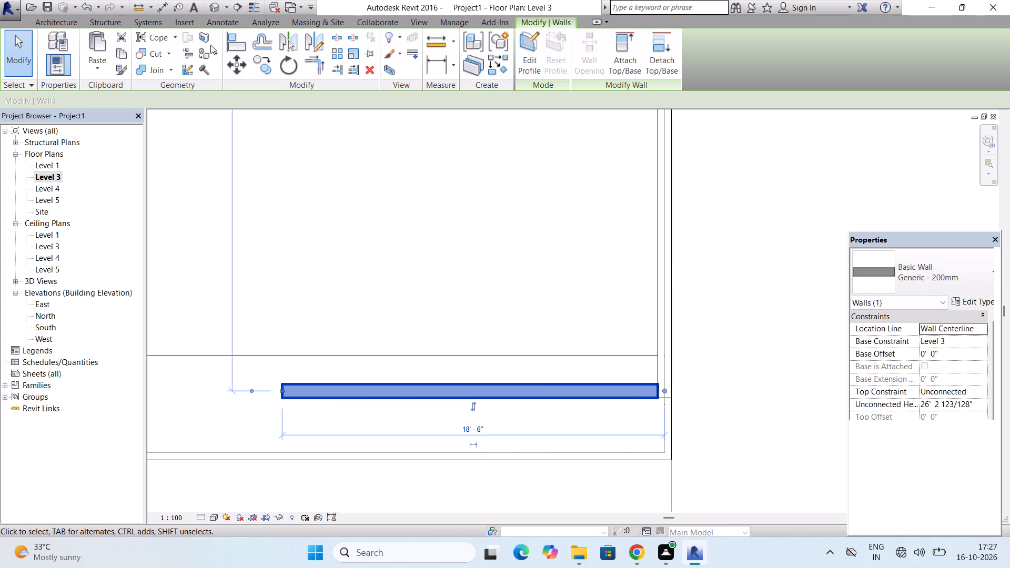
# In the South elevation, lower the new 18' 6" wall to a 4' 0" height, level with the adjoining parapet.
pyautogui.click(217, 5)
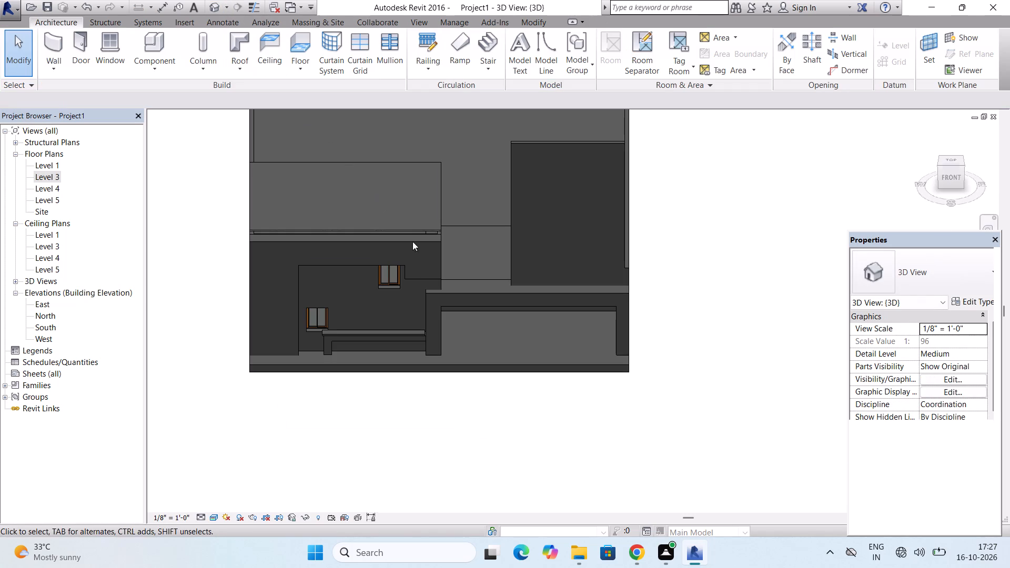
pyautogui.doubleClick(43, 324)
pyautogui.scroll(-3, 294, 358)
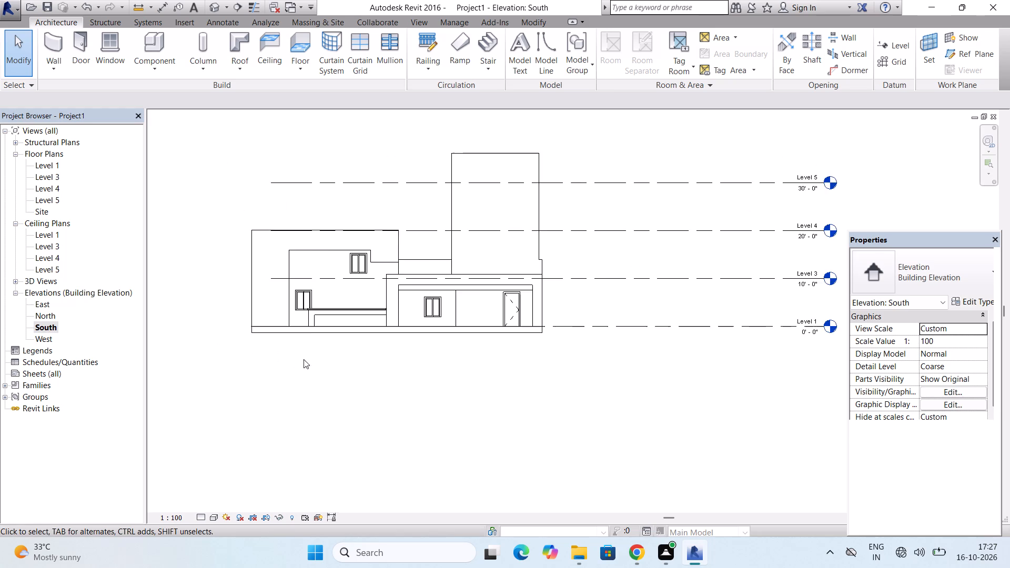
pyautogui.scroll(-2, 350, 361)
pyautogui.scroll(5, 486, 283)
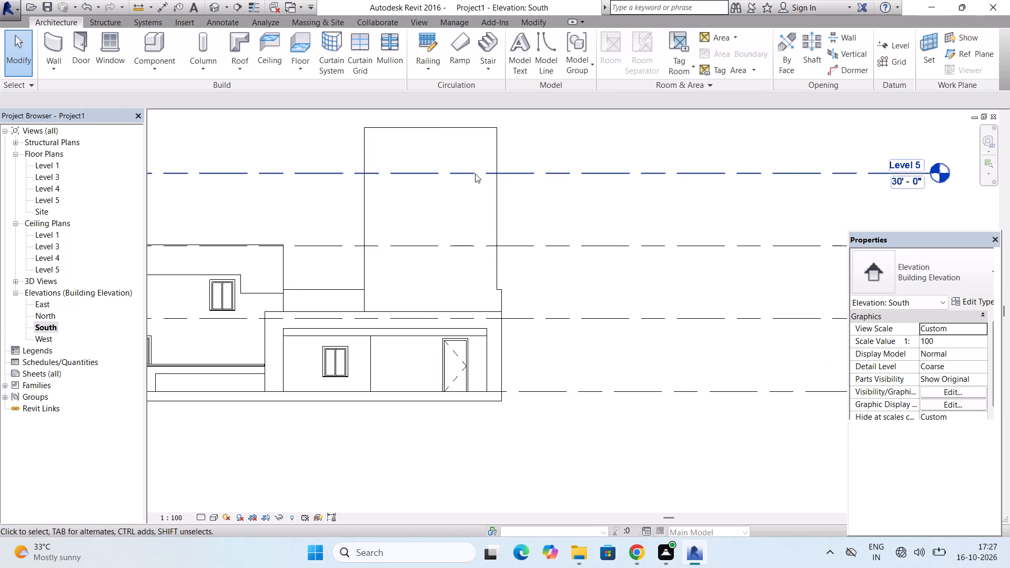
pyautogui.click(469, 125)
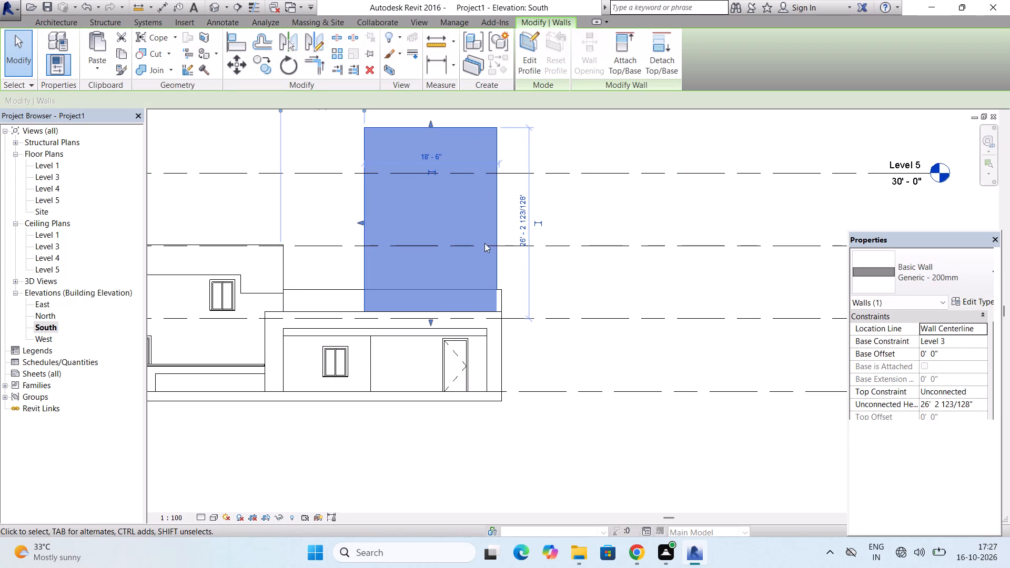
pyautogui.moveTo(429, 123); pyautogui.dragTo(431, 144)
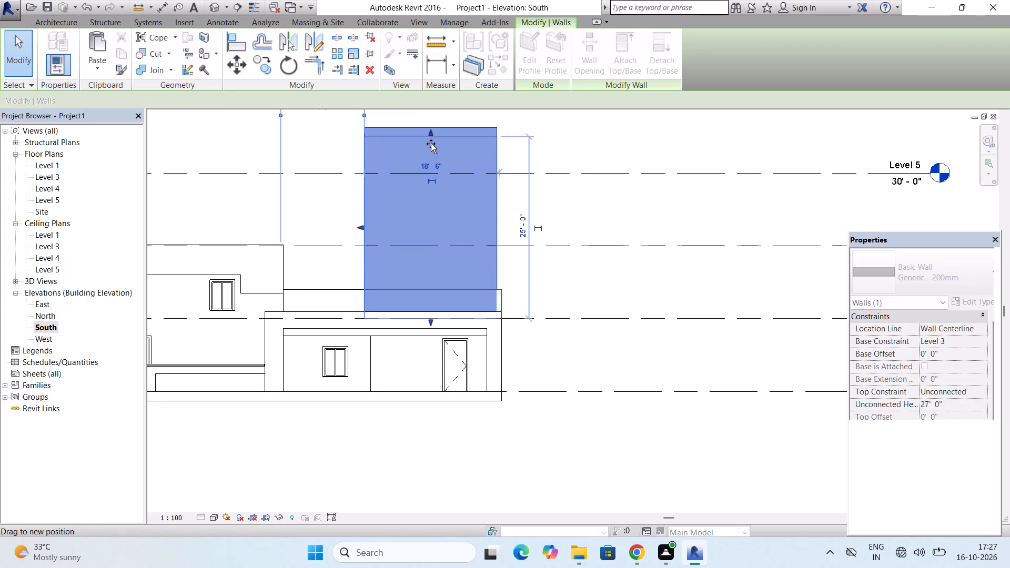
pyautogui.moveTo(431, 144); pyautogui.dragTo(448, 290)
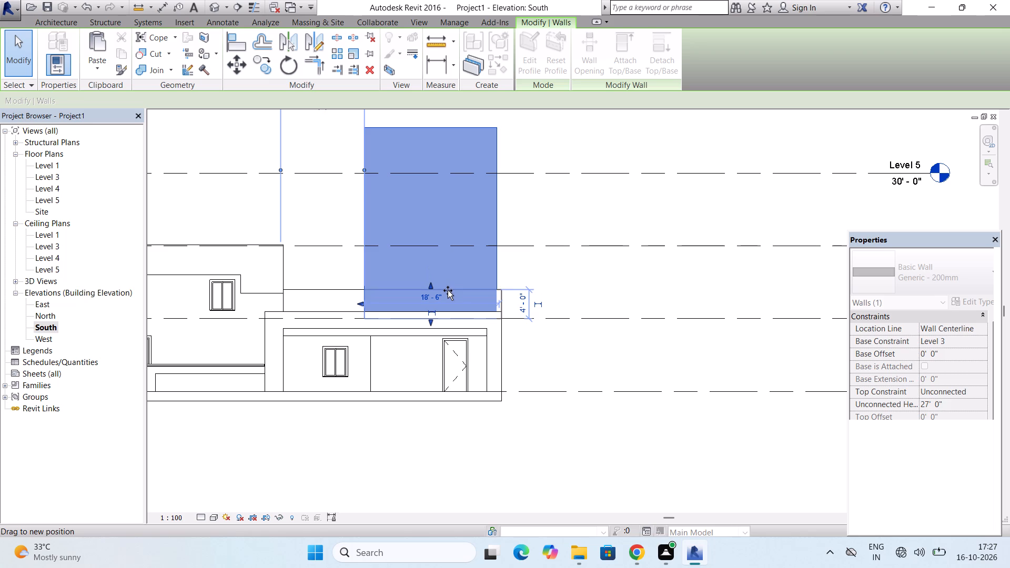
pyautogui.moveTo(448, 290); pyautogui.dragTo(443, 289)
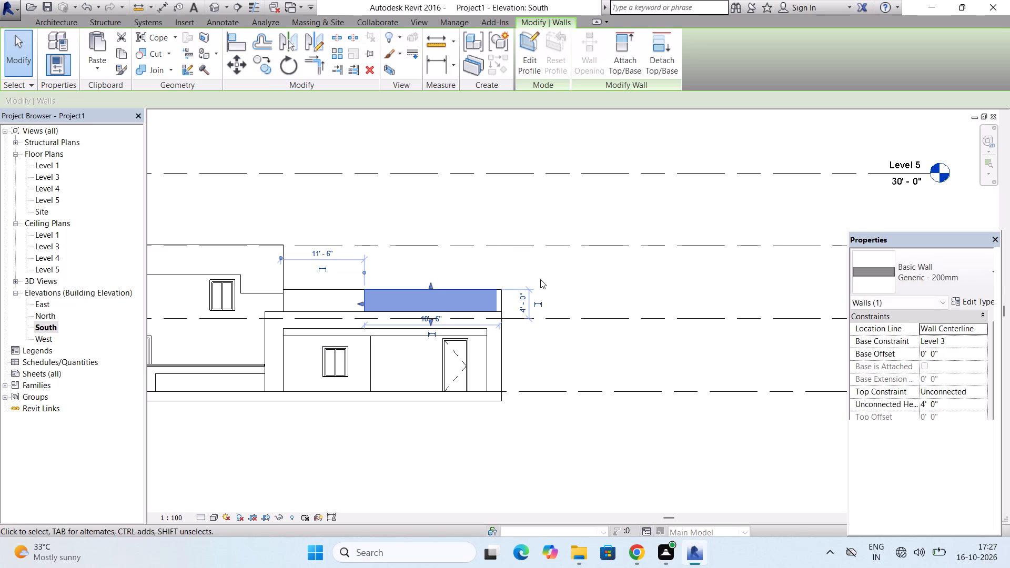
pyautogui.press('Escape')
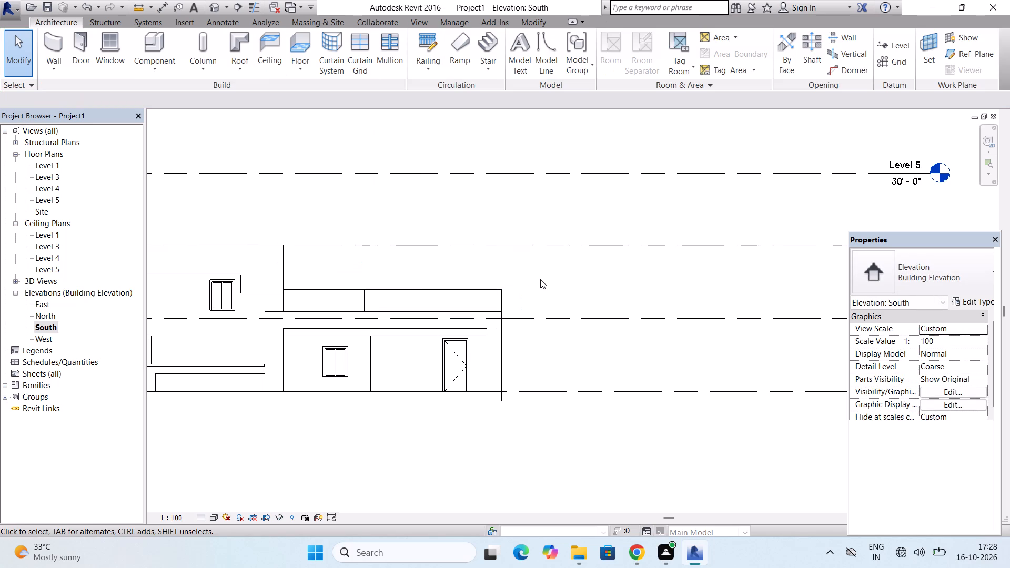
# Start an in-place model in the Walls category, keeping the suggested name.
pyautogui.scroll(-2, 544, 282)
pyautogui.scroll(2, 393, 293)
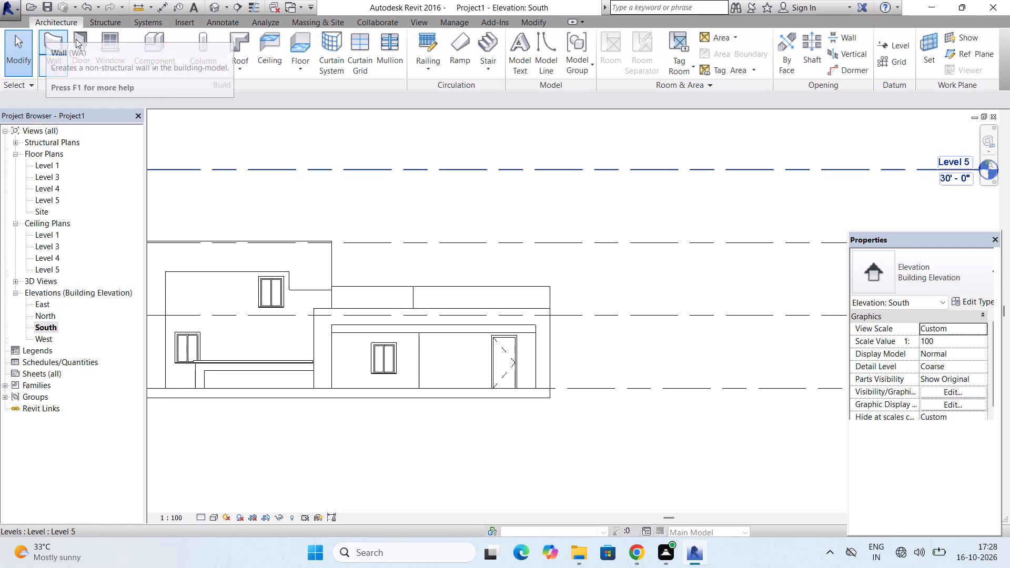
pyautogui.click(169, 60)
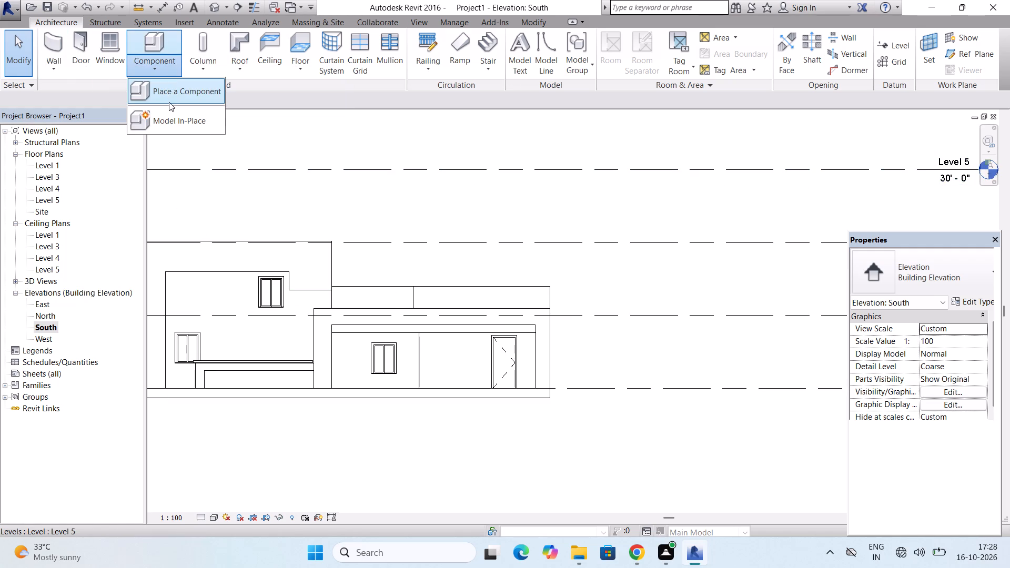
pyautogui.click(171, 113)
pyautogui.scroll(-2, 465, 212)
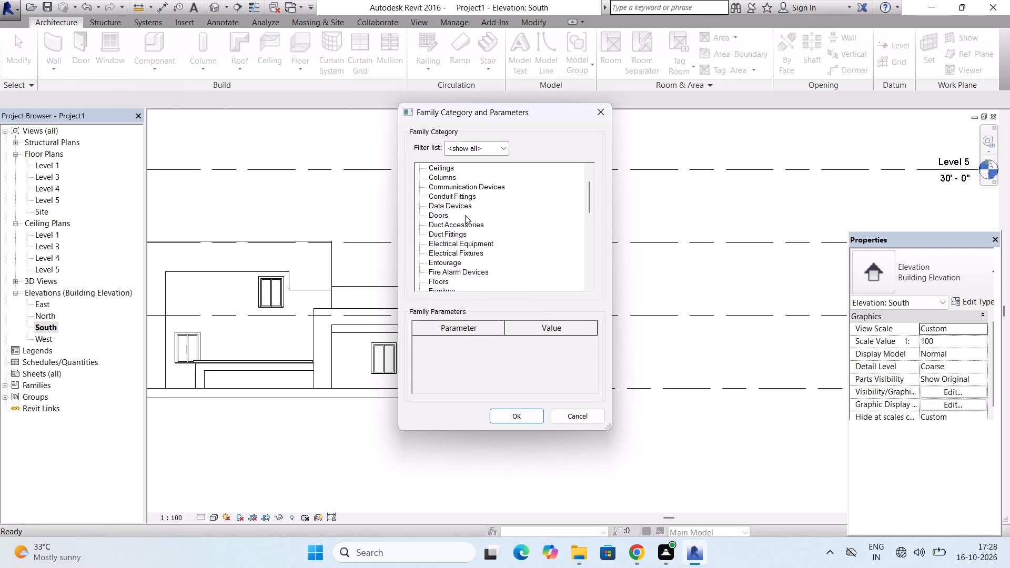
pyautogui.scroll(-20, 465, 215)
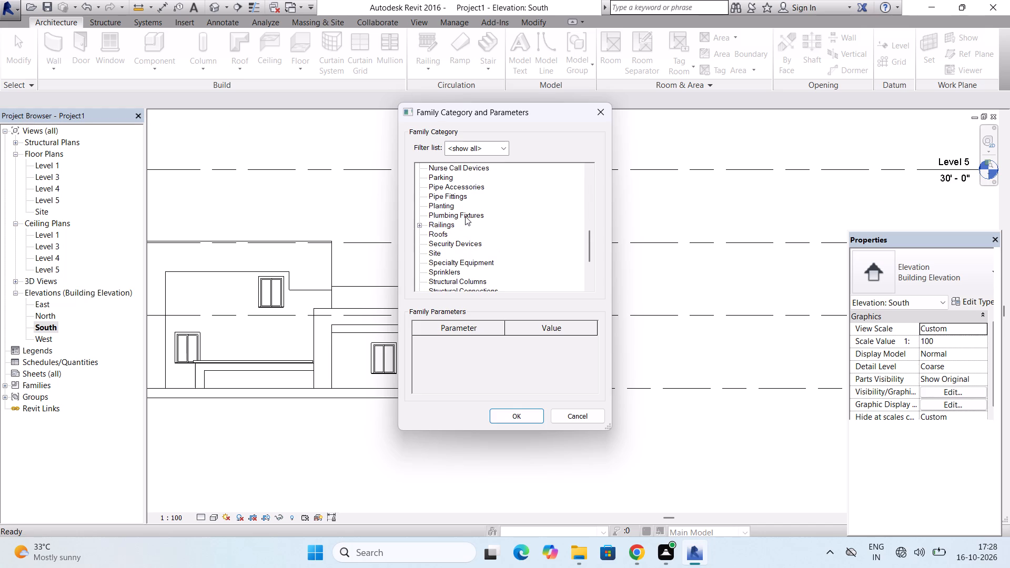
pyautogui.scroll(-17, 465, 216)
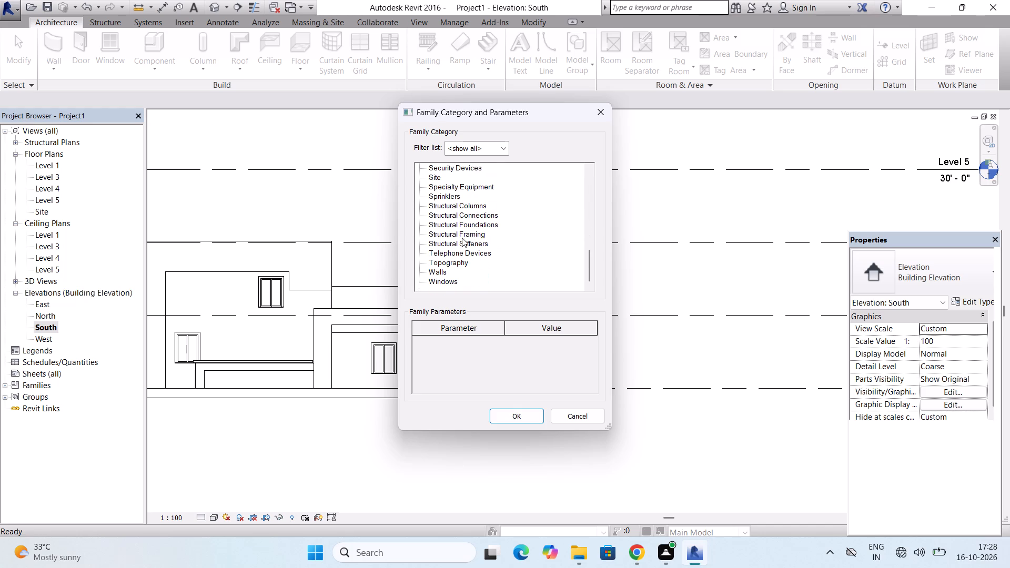
pyautogui.click(433, 272)
pyautogui.click(516, 417)
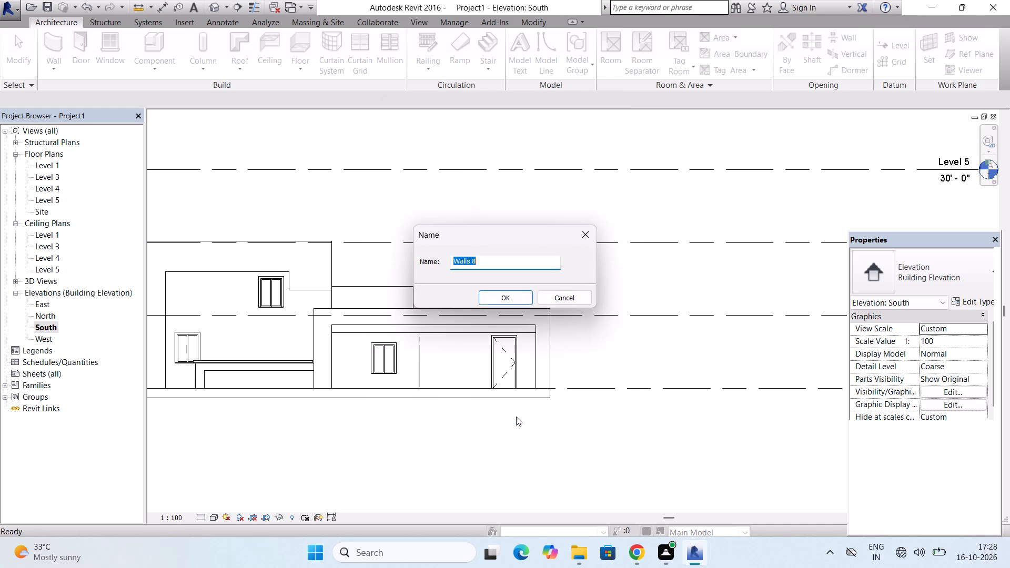
pyautogui.click(512, 294)
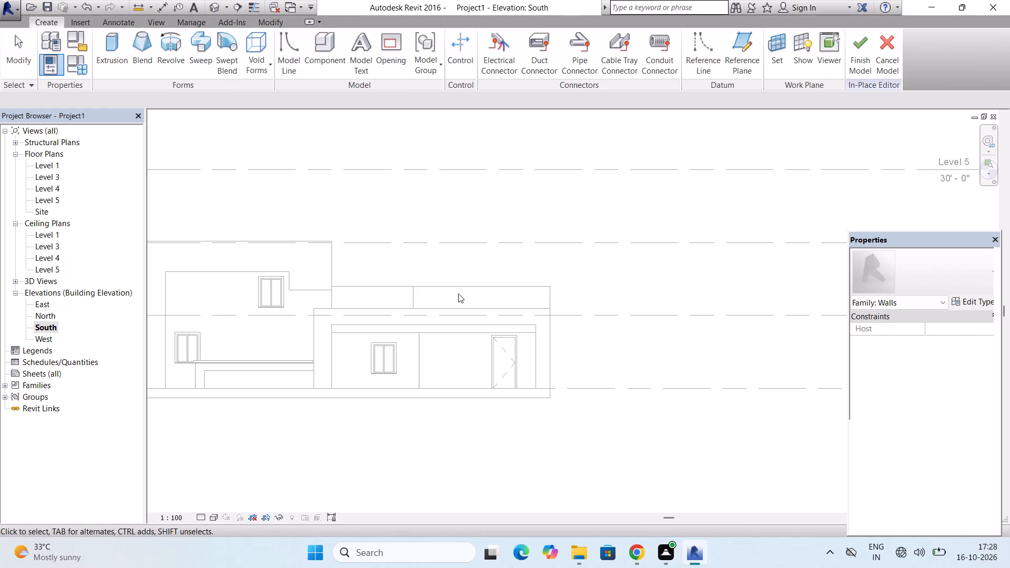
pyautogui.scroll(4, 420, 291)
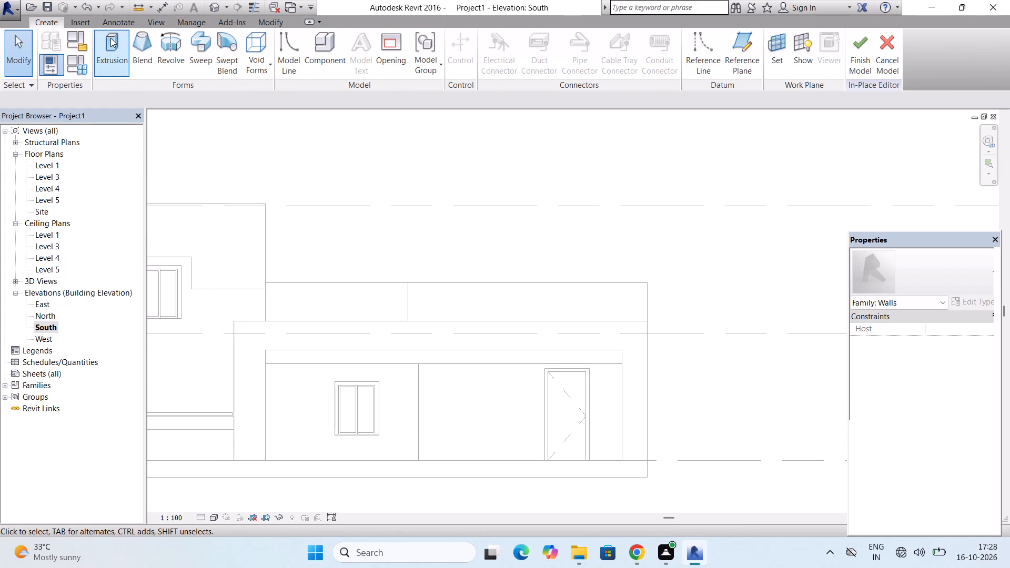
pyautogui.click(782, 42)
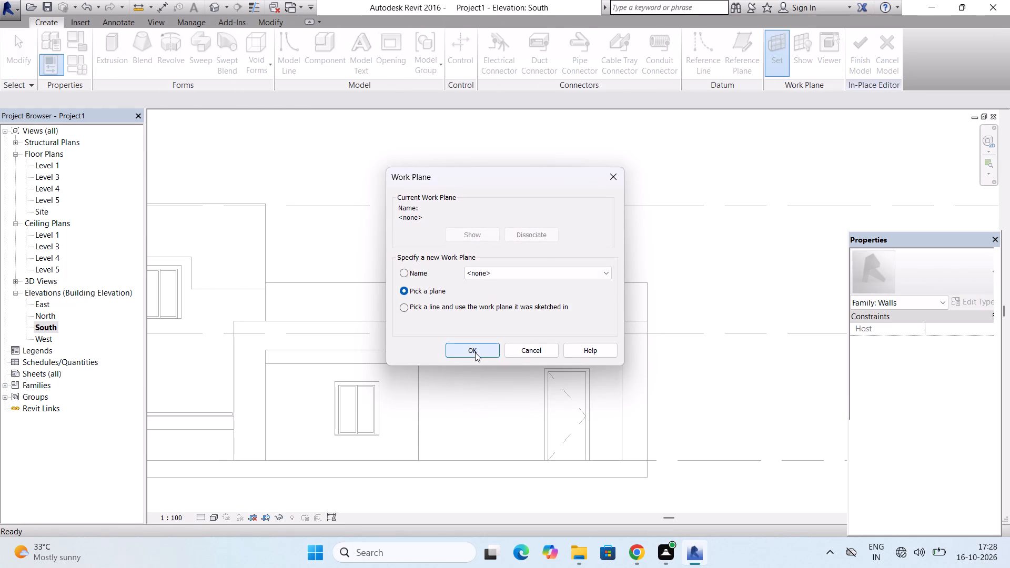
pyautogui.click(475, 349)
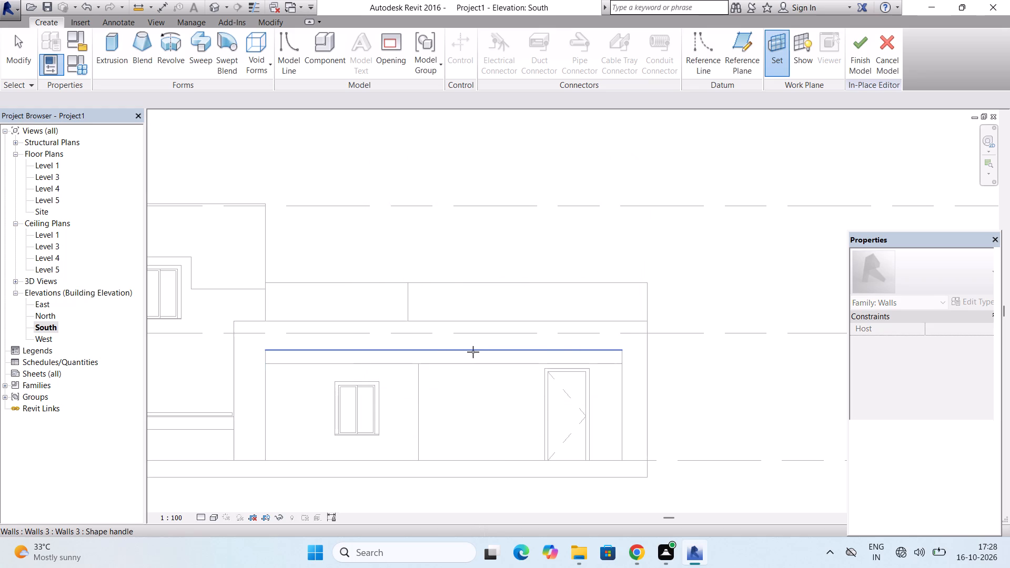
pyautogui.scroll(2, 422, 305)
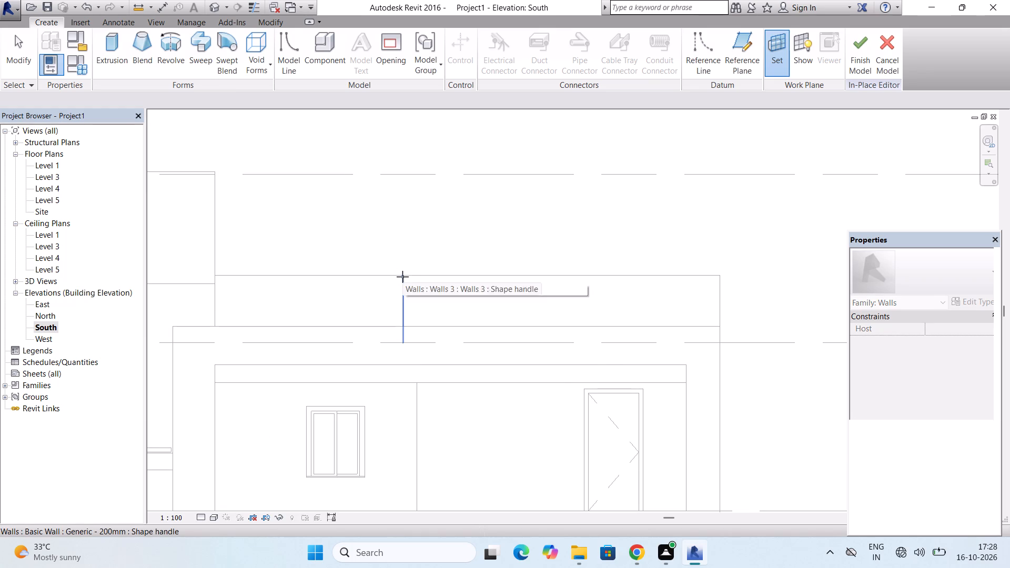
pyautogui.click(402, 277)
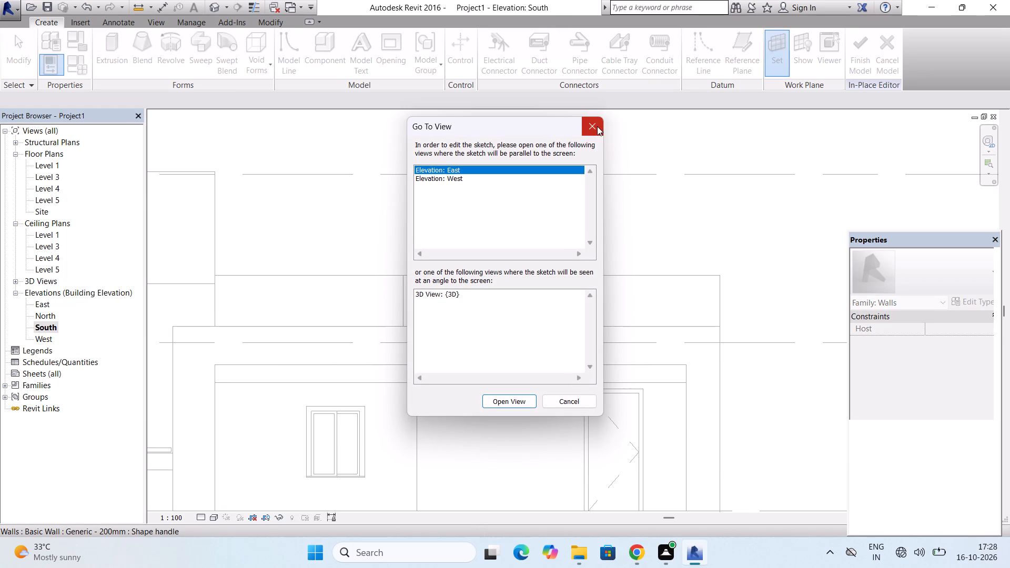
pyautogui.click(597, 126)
# Set the work plane by picking the front face of the 18' 6" parapet wall in the South elevation.
pyautogui.click(775, 57)
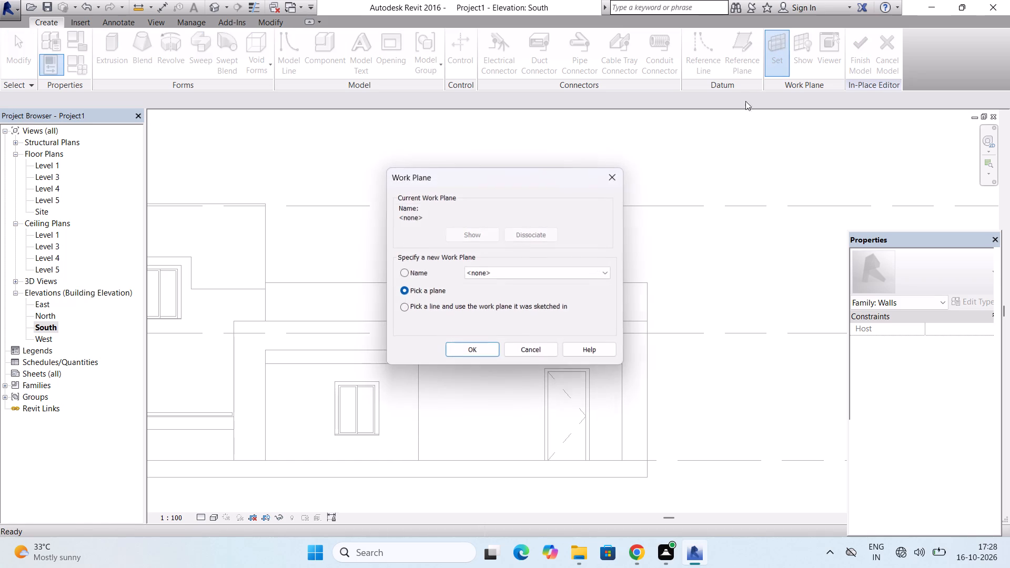
pyautogui.click(481, 348)
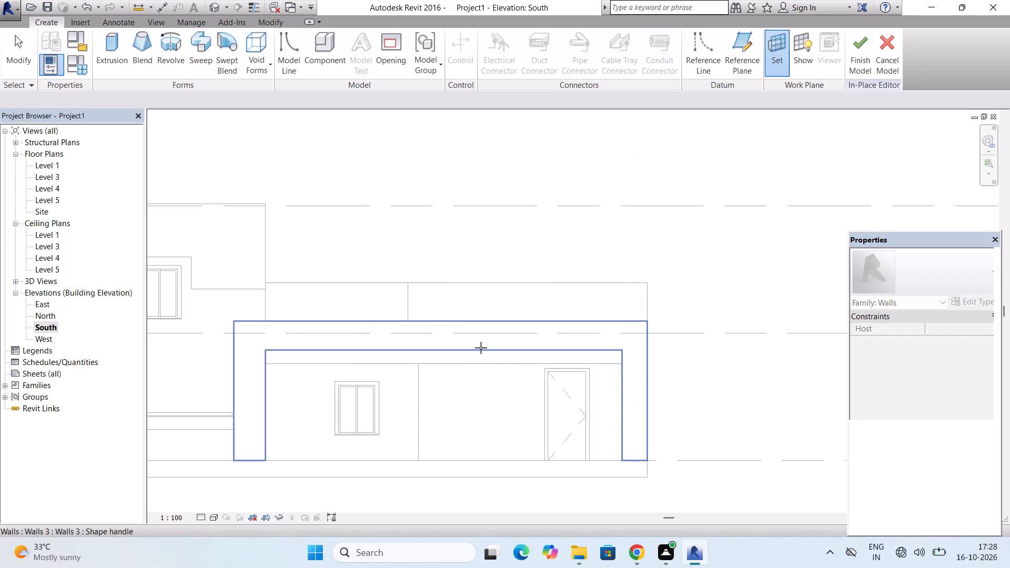
pyautogui.click(419, 285)
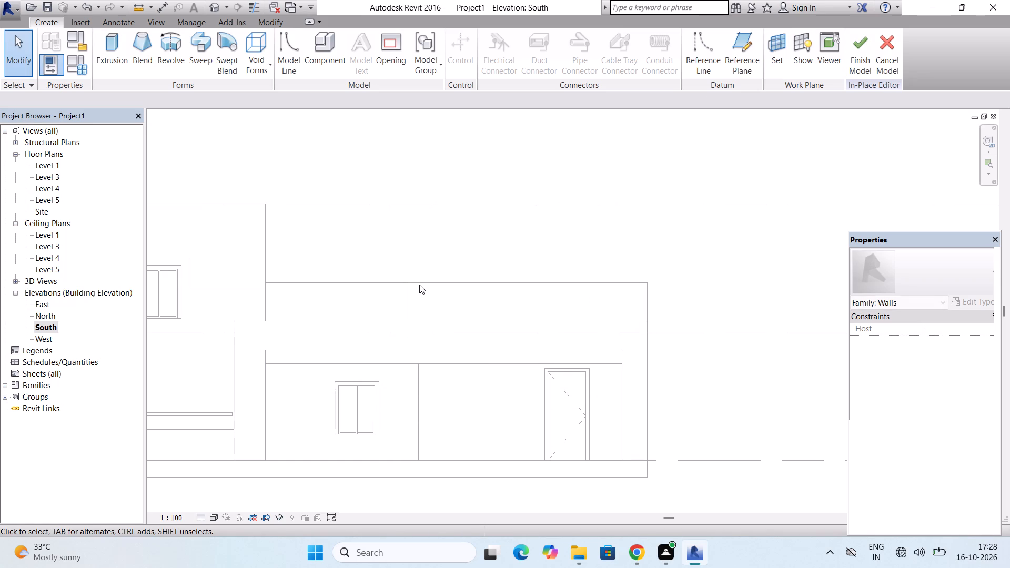
# Begin a solid extrusion with a rectangle about 18' 10" by 3' 0" over the visible face of the front parapet wall.
pyautogui.click(115, 47)
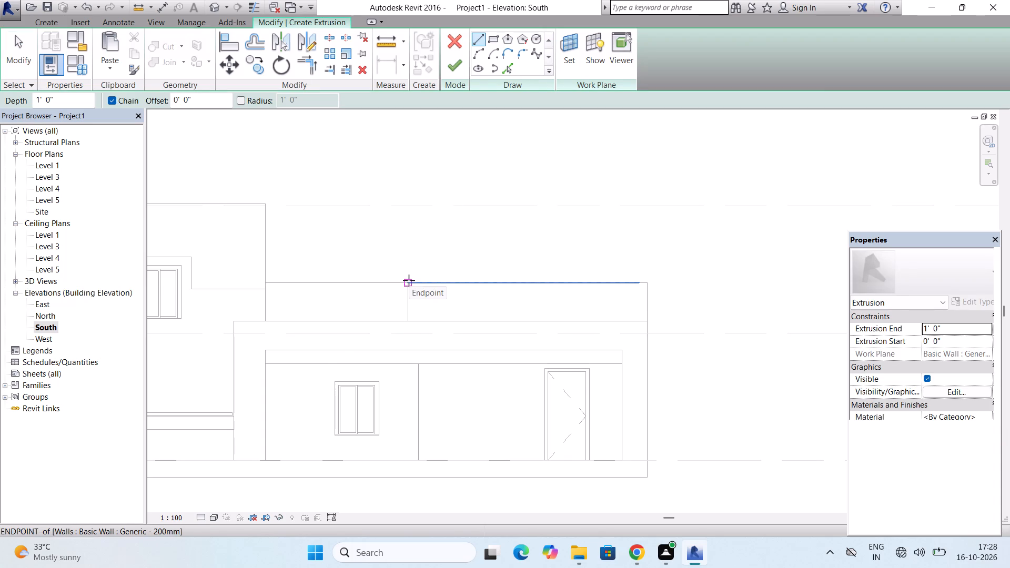
pyautogui.click(409, 280)
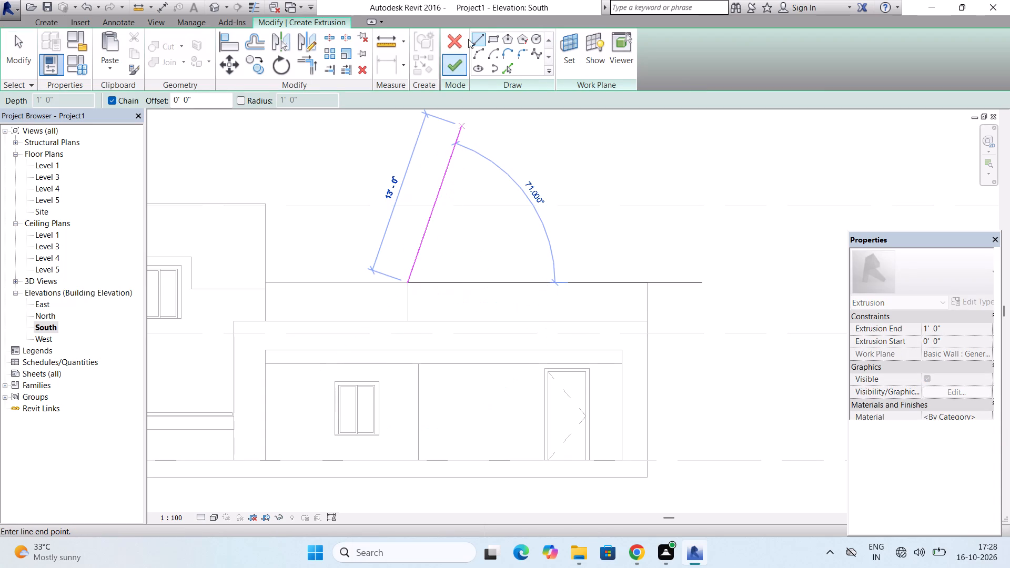
pyautogui.click(490, 38)
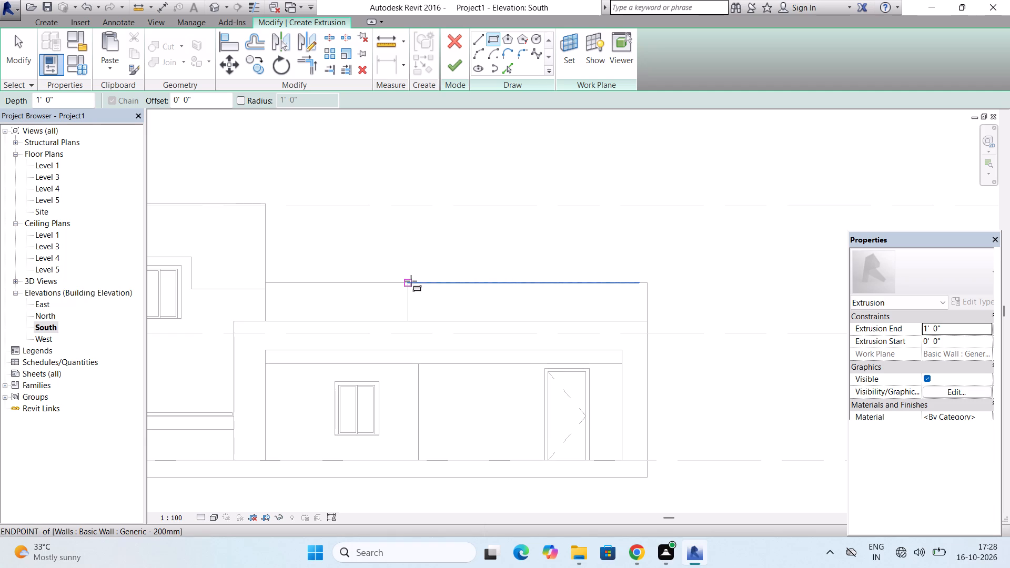
pyautogui.click(411, 281)
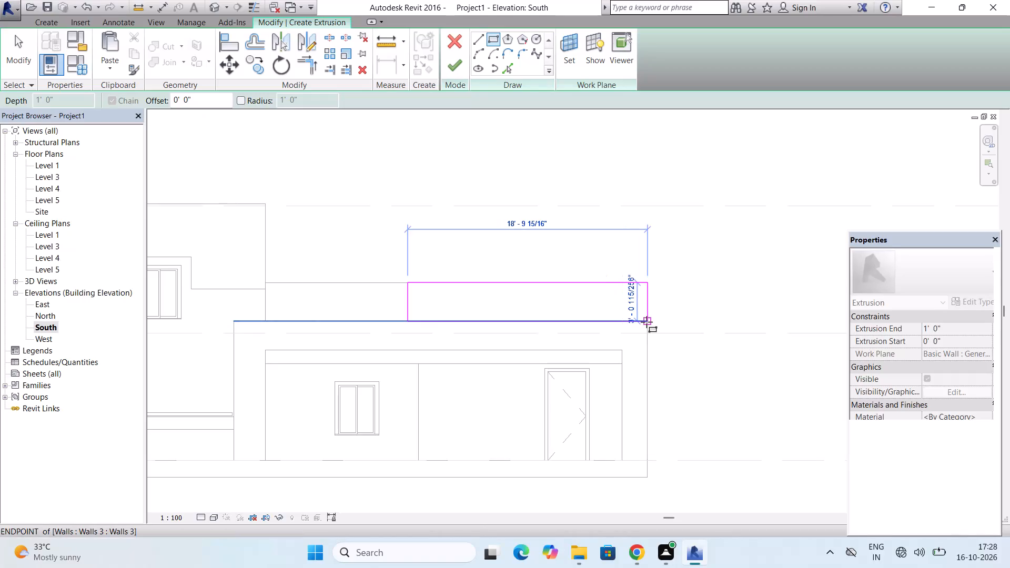
pyautogui.click(647, 322)
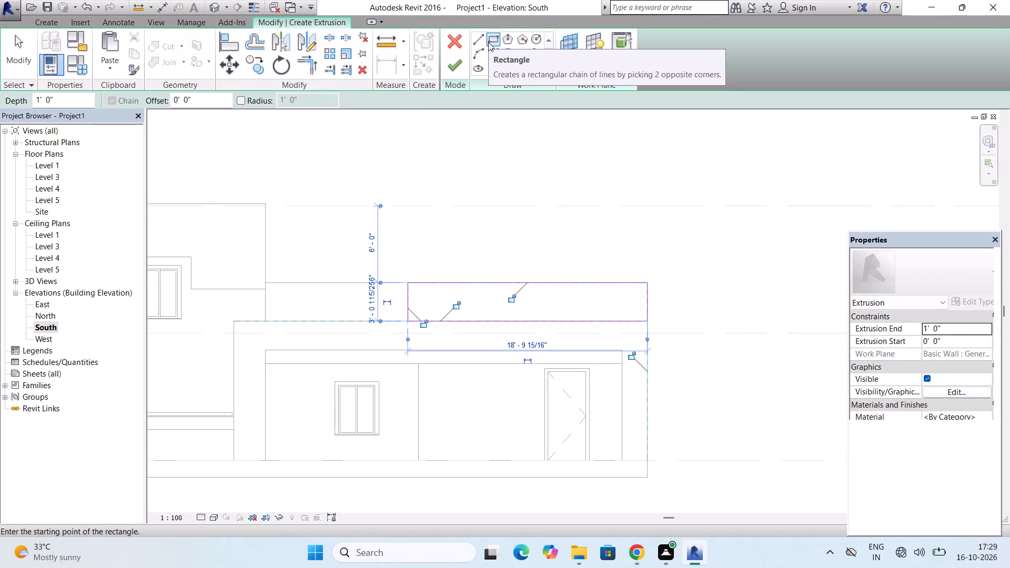
# Sketch an inner rectangle about 6' 0" by 2' 0" near the outline's west end and finish the 1' 0" deep extrusion.
pyautogui.click(492, 42)
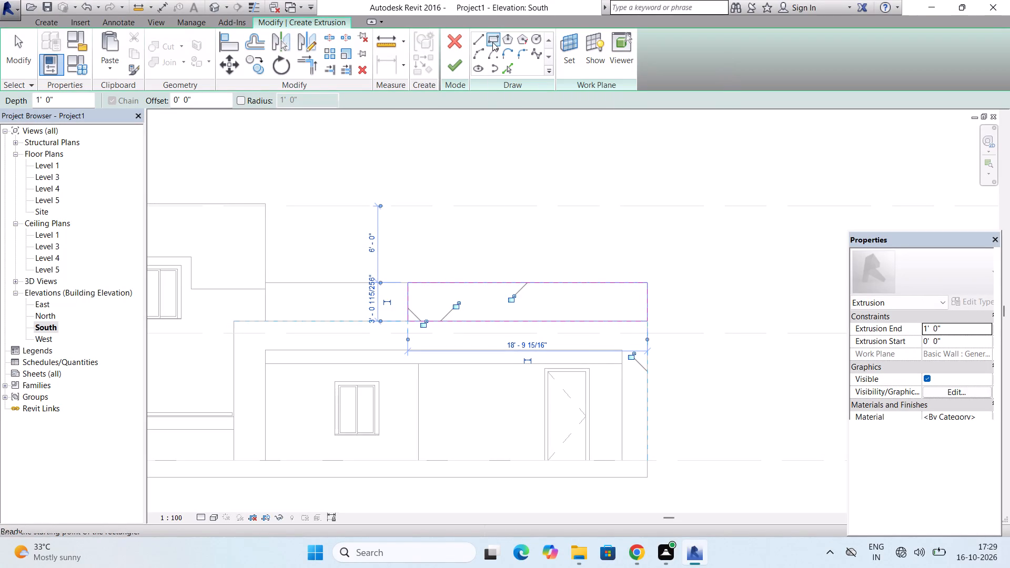
pyautogui.scroll(1, 413, 296)
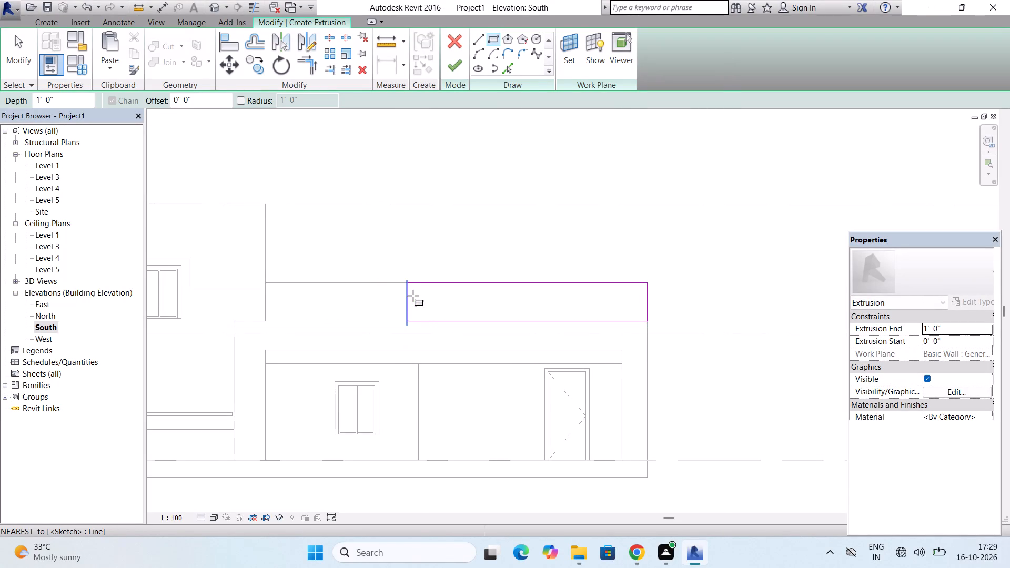
pyautogui.scroll(2, 413, 296)
pyautogui.click(429, 287)
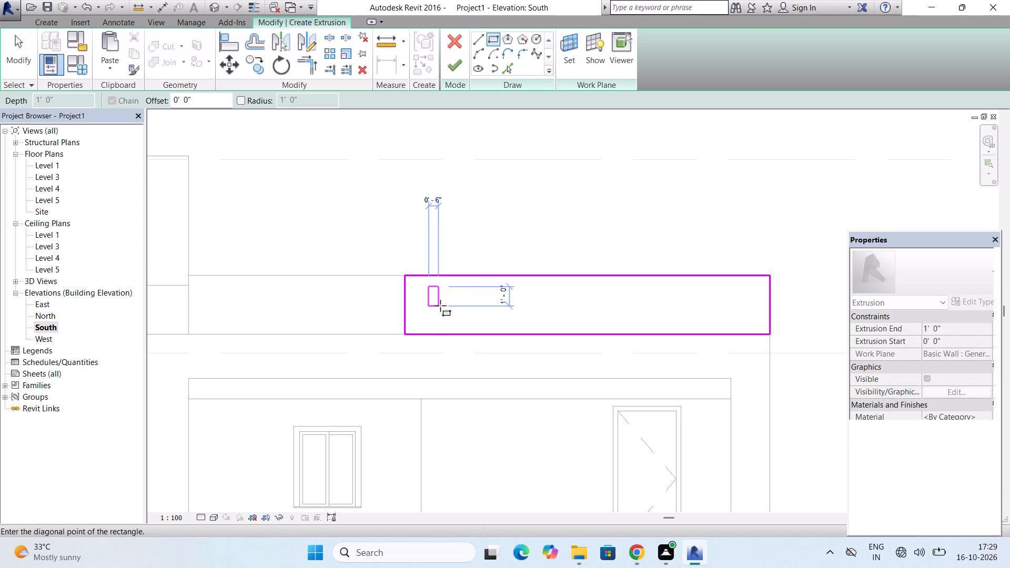
pyautogui.click(541, 324)
pyautogui.click(457, 72)
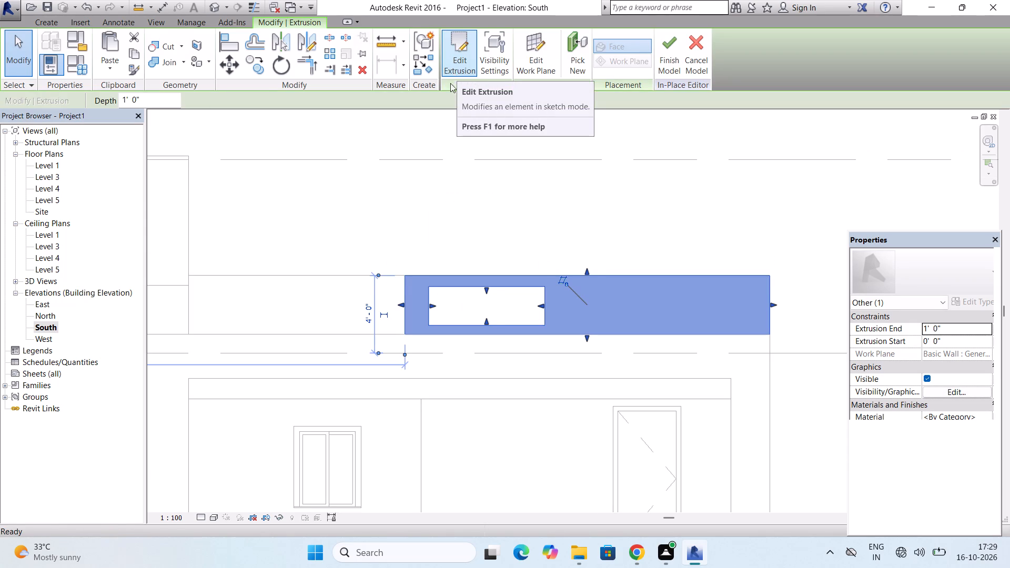
# Check the extrusion with its rectangular opening in the 3D view and finish the in-place model.
pyautogui.click(216, 5)
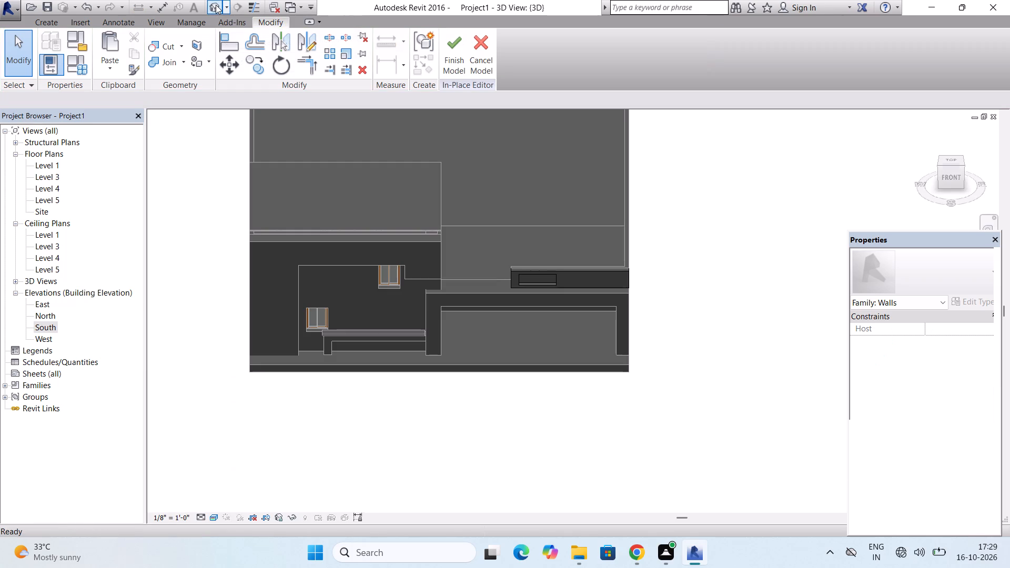
pyautogui.scroll(5, 578, 320)
pyautogui.scroll(4, 540, 257)
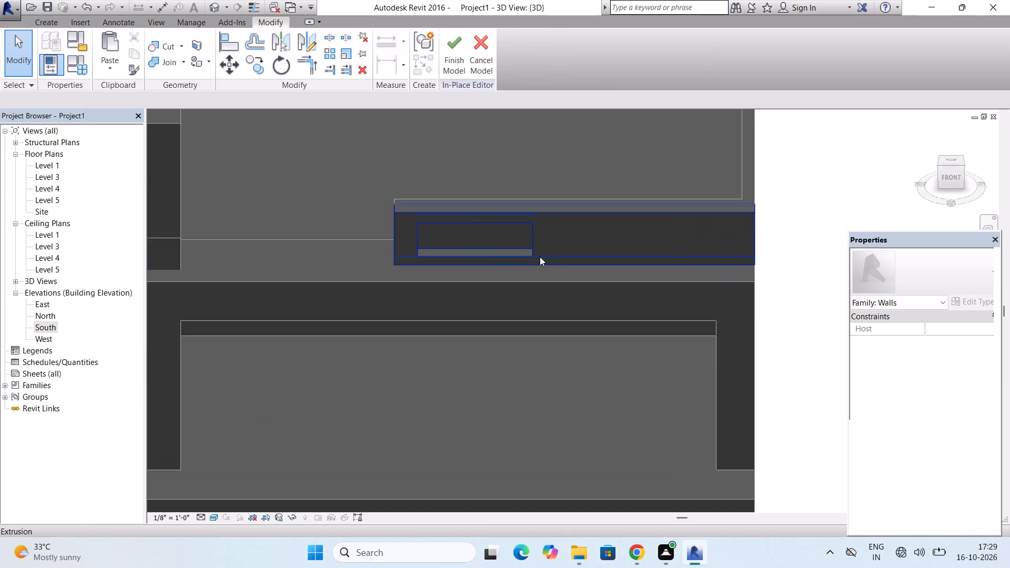
pyautogui.scroll(2, 540, 257)
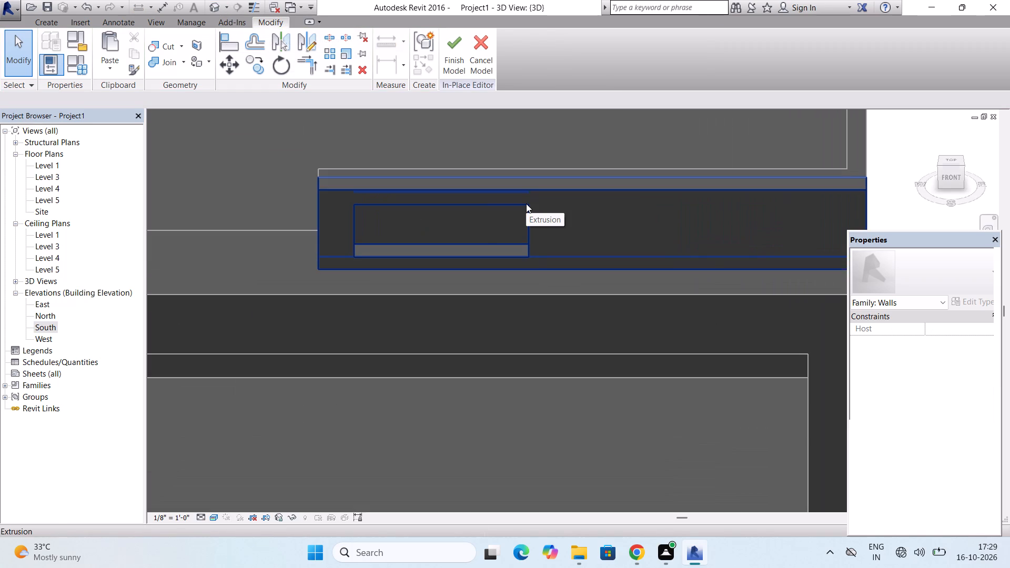
pyautogui.scroll(-8, 540, 200)
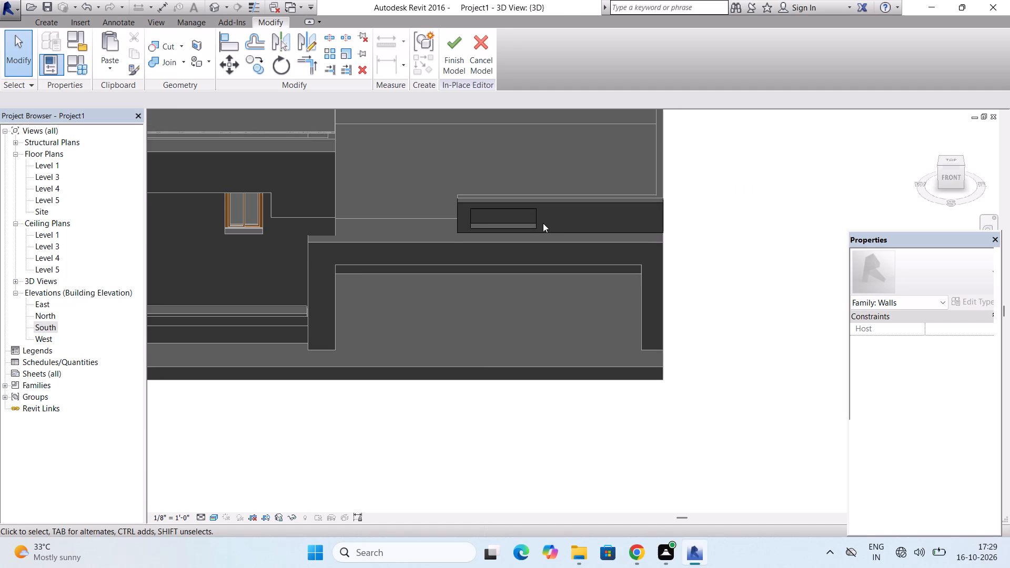
pyautogui.click(456, 52)
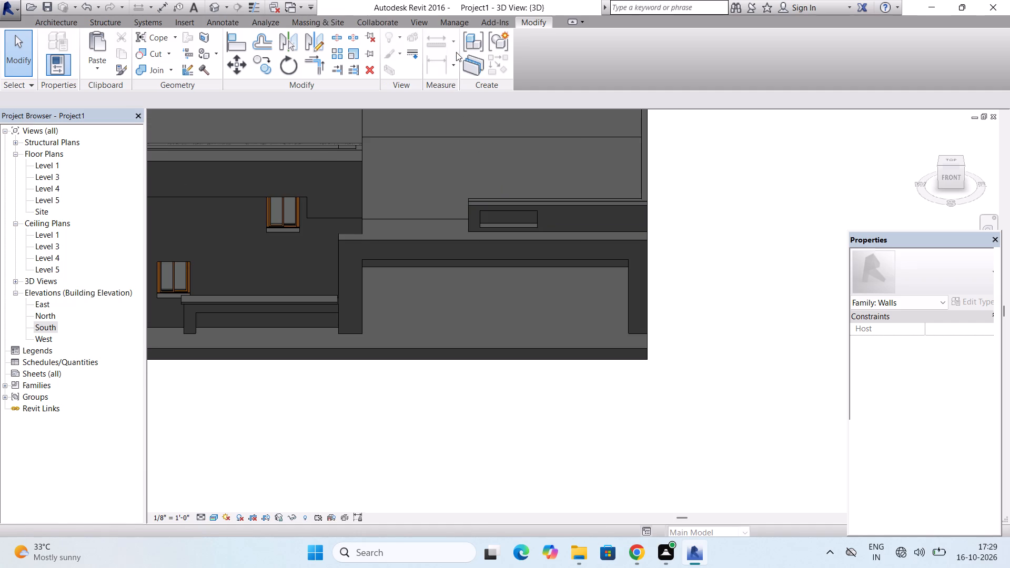
# Examine the new in-place panel in the South elevation and in the Level 3 floor plan.
pyautogui.click(42, 23)
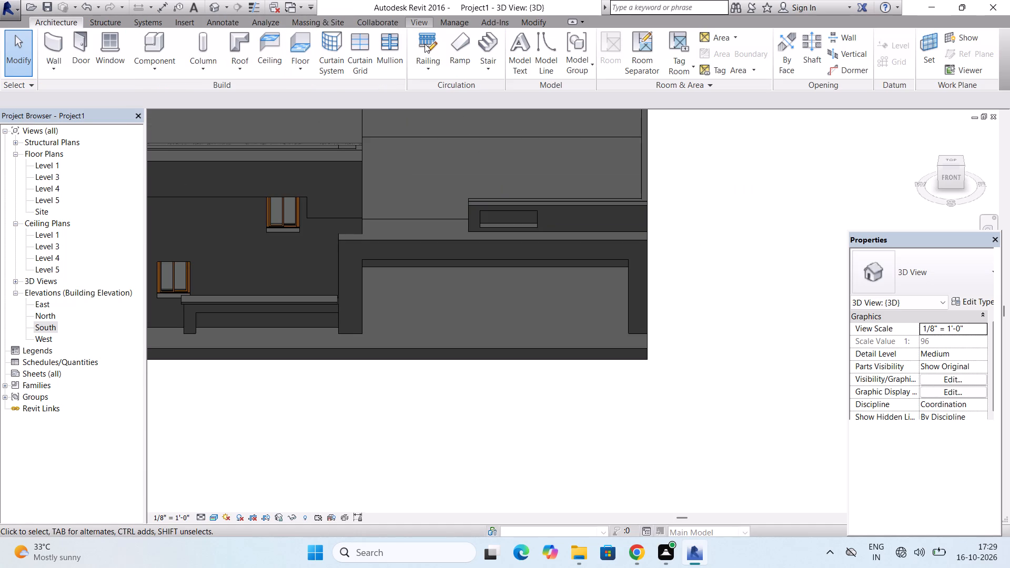
pyautogui.doubleClick(44, 328)
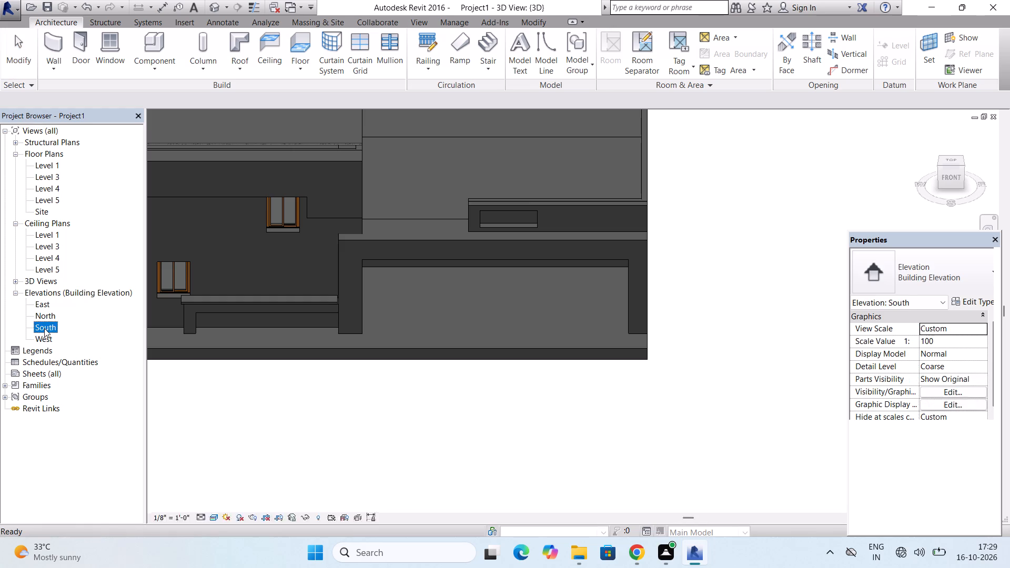
pyautogui.scroll(-9, 259, 354)
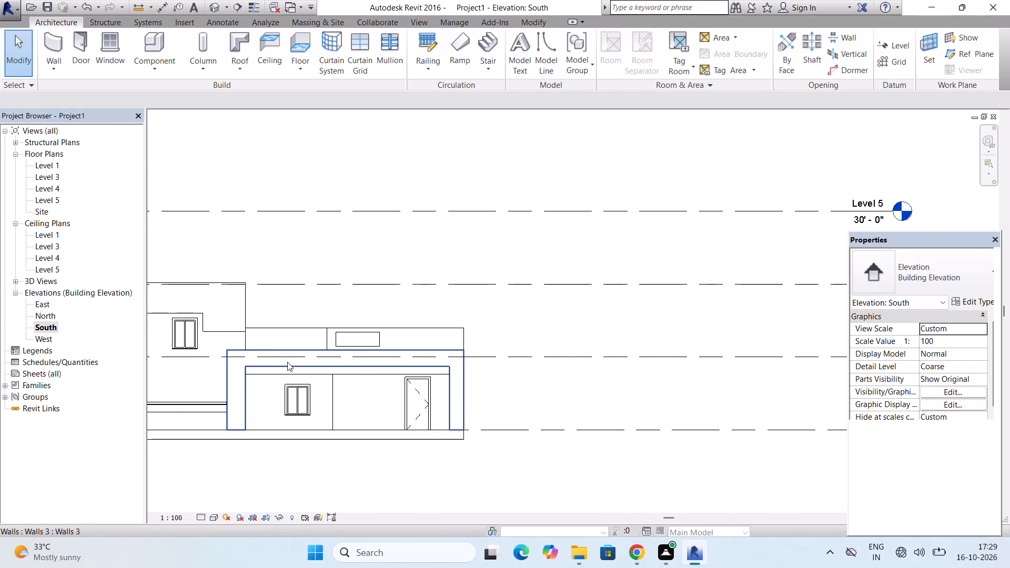
pyautogui.scroll(-2, 287, 362)
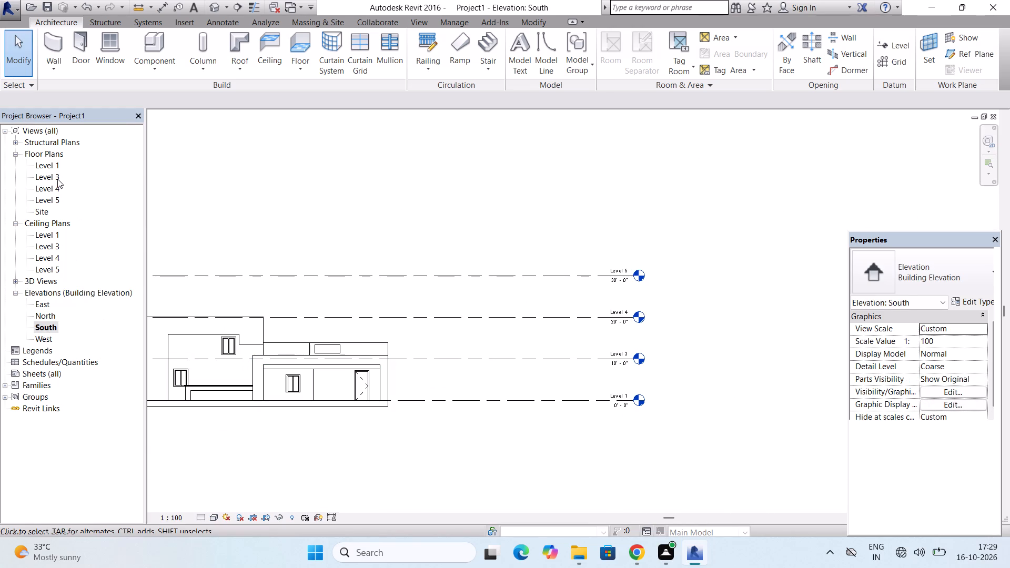
pyautogui.doubleClick(57, 179)
pyautogui.scroll(-3, 443, 300)
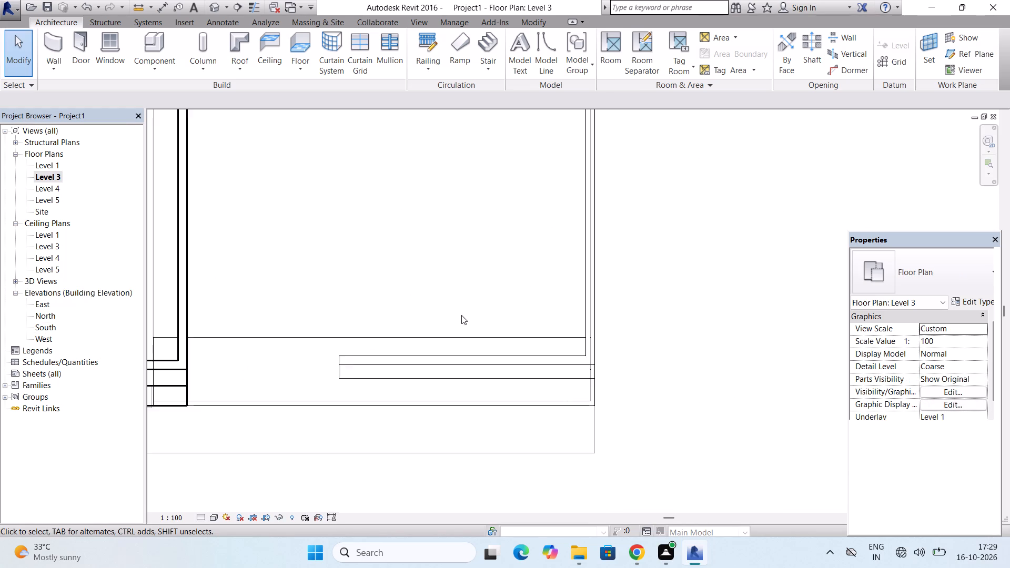
# Draw a 900mm Pipe railing about 11' 2" long on Level 3 from the in-place panel's west end to the room wall and check it in 3D.
pyautogui.scroll(-2, 461, 315)
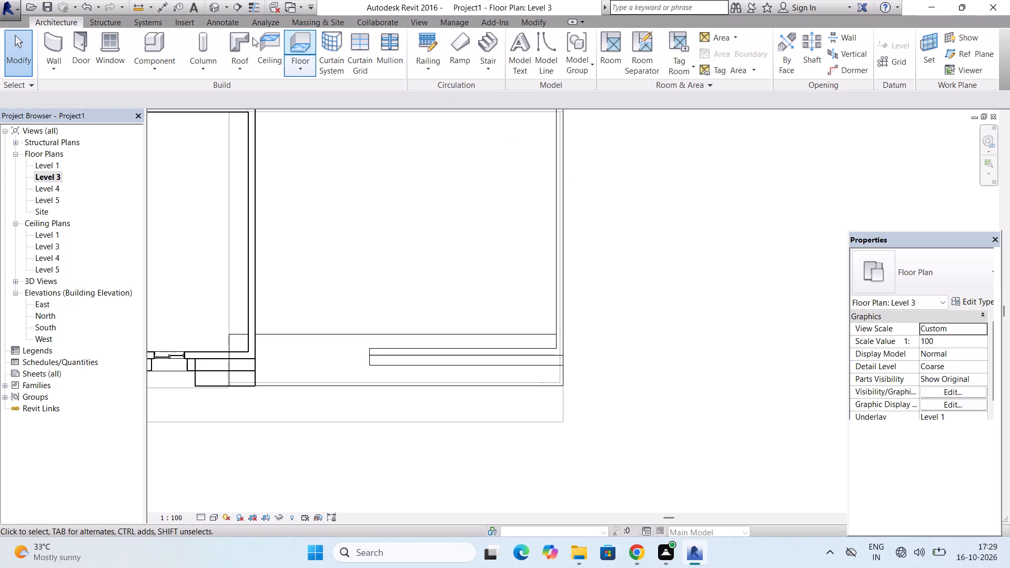
pyautogui.scroll(-7, 514, 230)
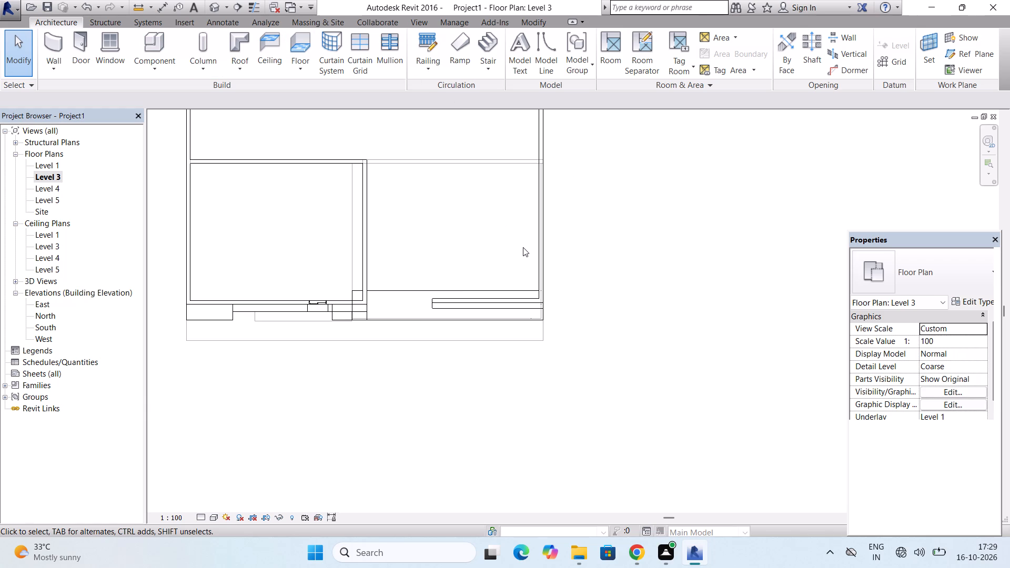
pyautogui.click(425, 41)
pyautogui.scroll(13, 427, 282)
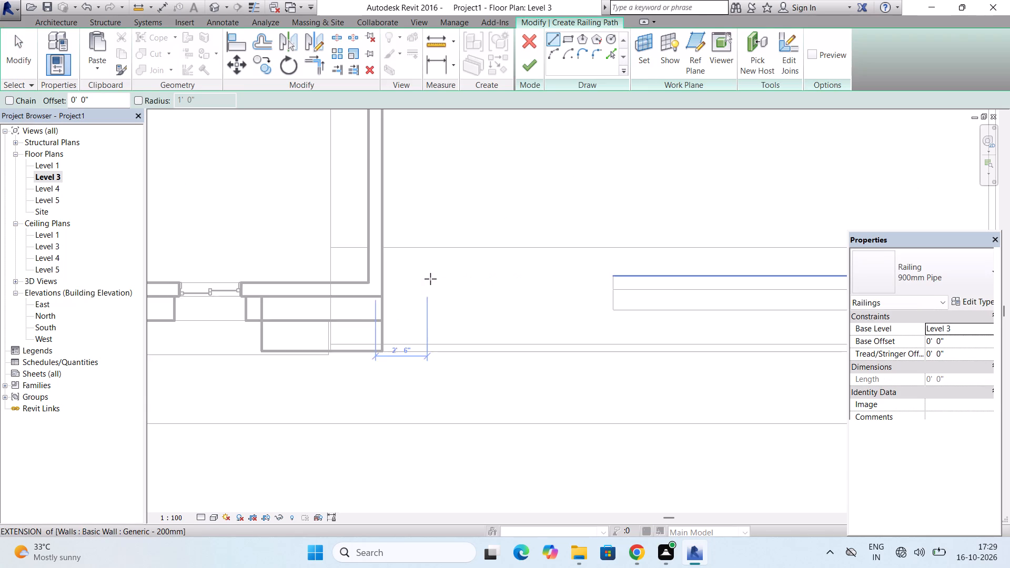
pyautogui.scroll(3, 430, 279)
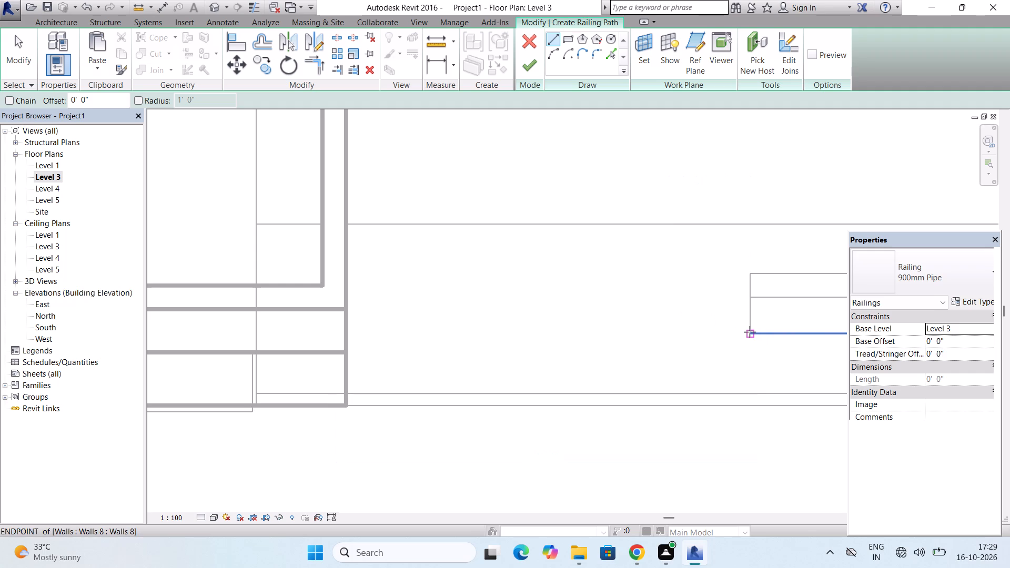
pyautogui.click(750, 332)
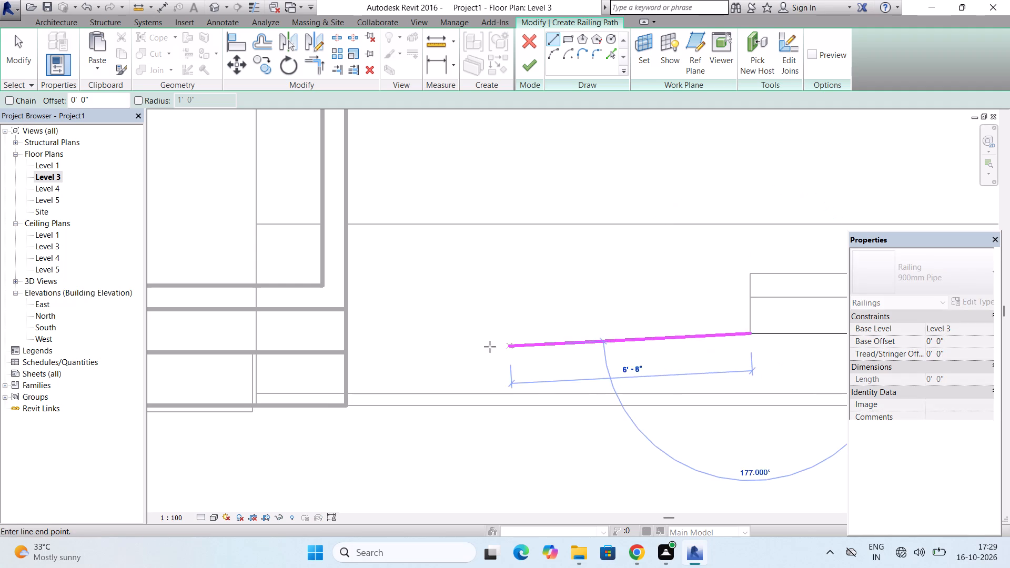
pyautogui.click(349, 326)
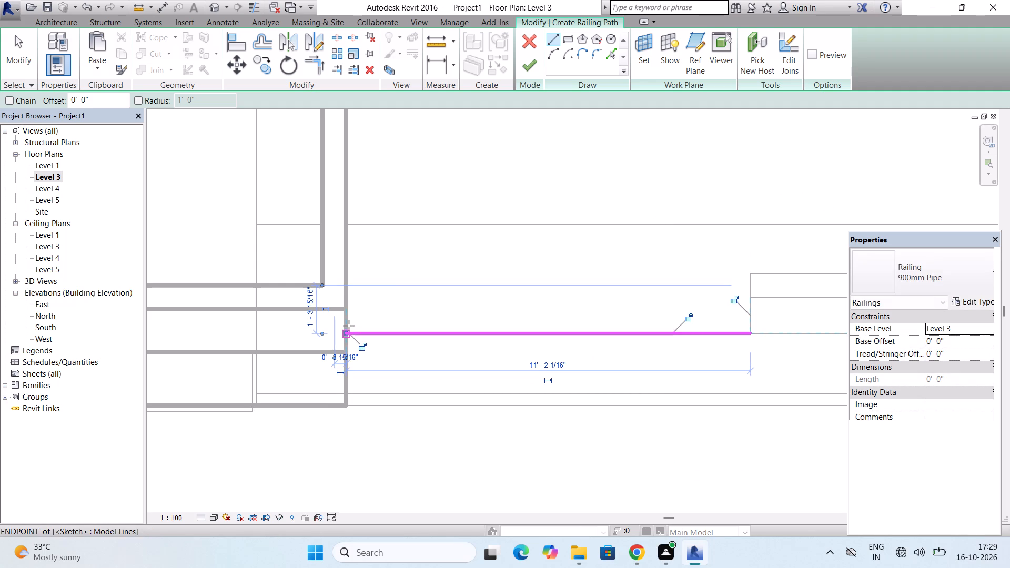
pyautogui.click(536, 64)
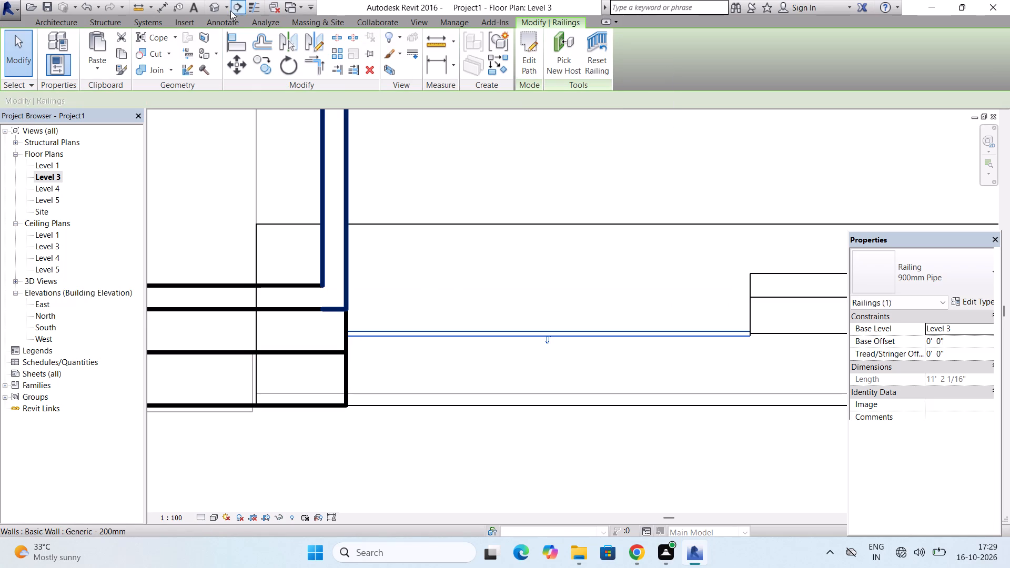
pyautogui.click(210, 4)
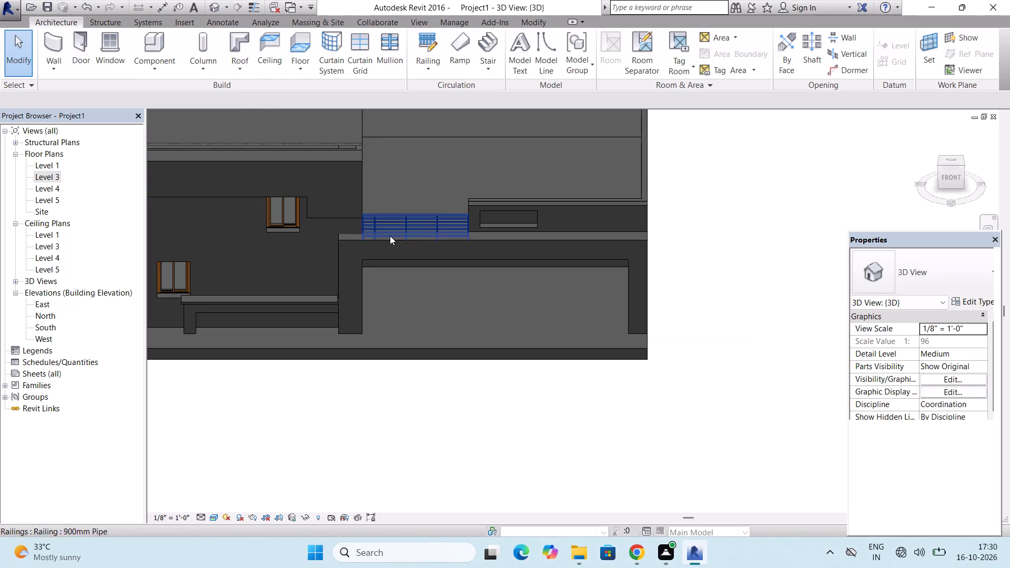
pyautogui.scroll(4, 428, 235)
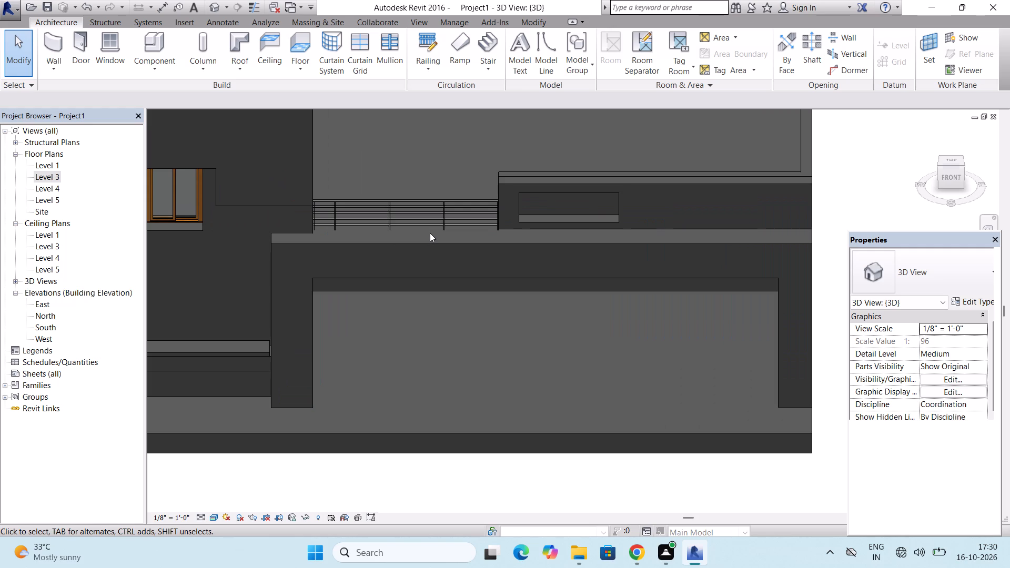
# In the South elevation, lower the top of the in-place panel's opening and the panel's top edge to about the railing's height.
pyautogui.doubleClick(47, 326)
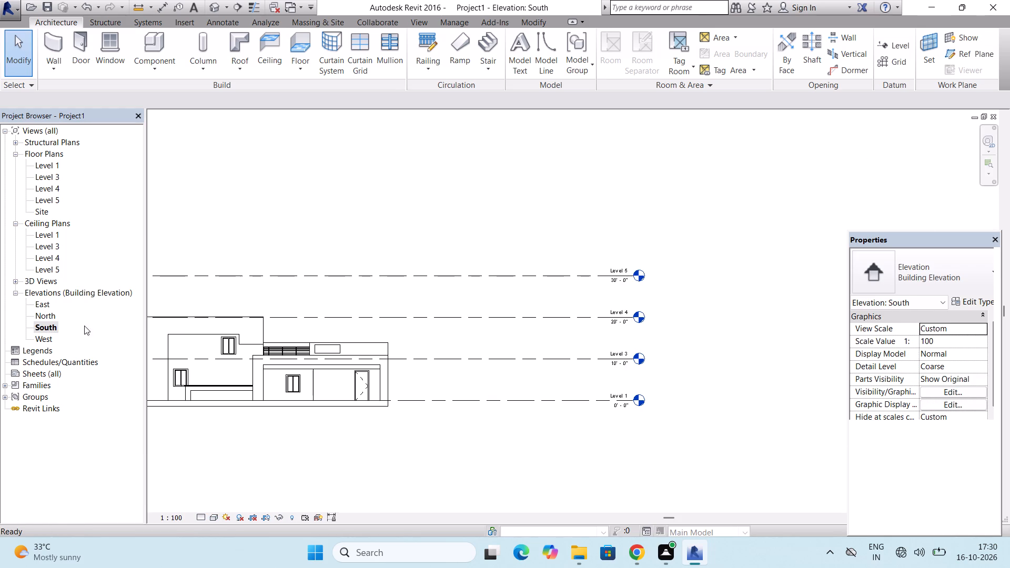
pyautogui.scroll(10, 285, 350)
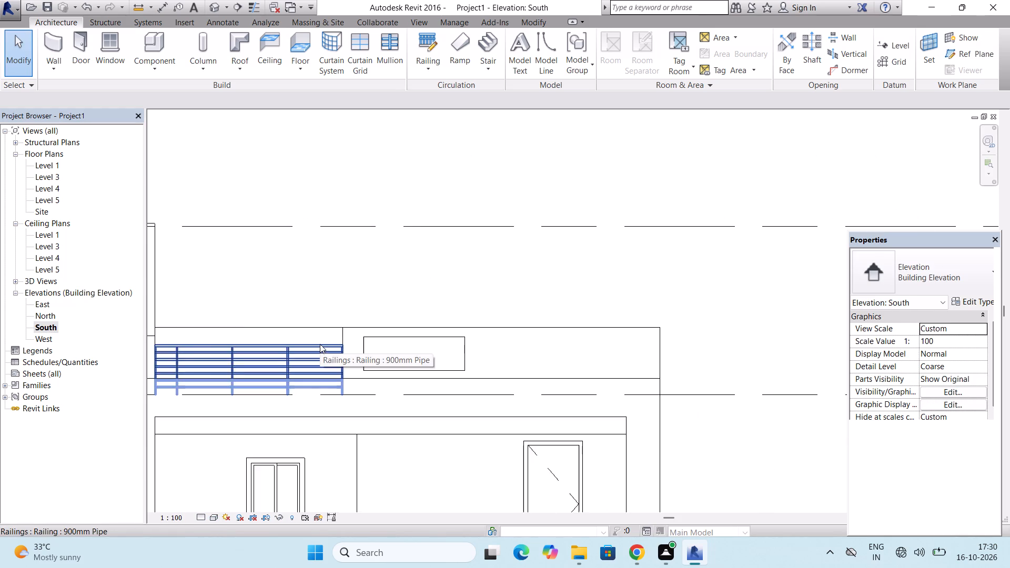
pyautogui.scroll(3, 320, 344)
pyautogui.click(379, 318)
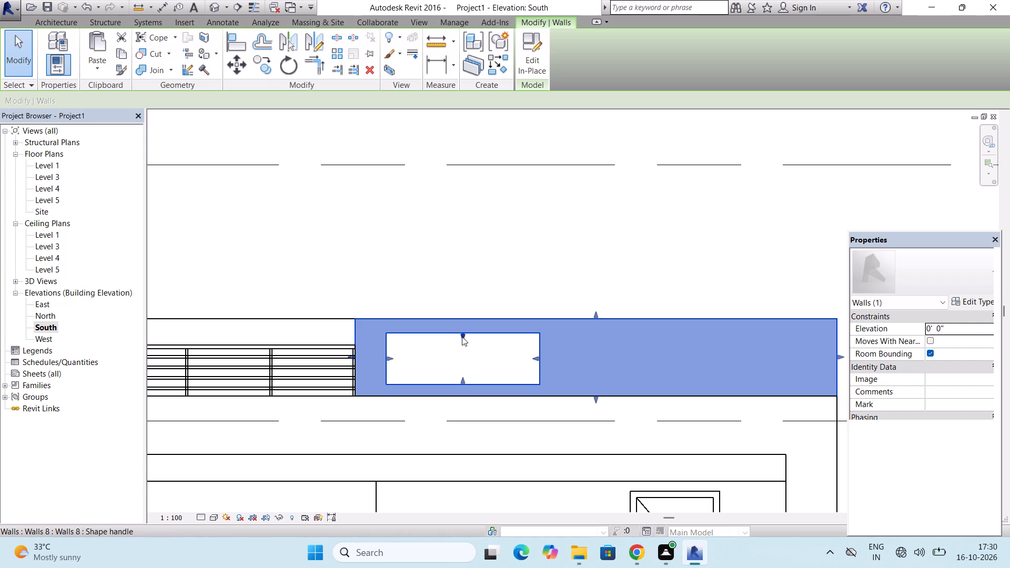
pyautogui.moveTo(462, 337); pyautogui.dragTo(461, 358)
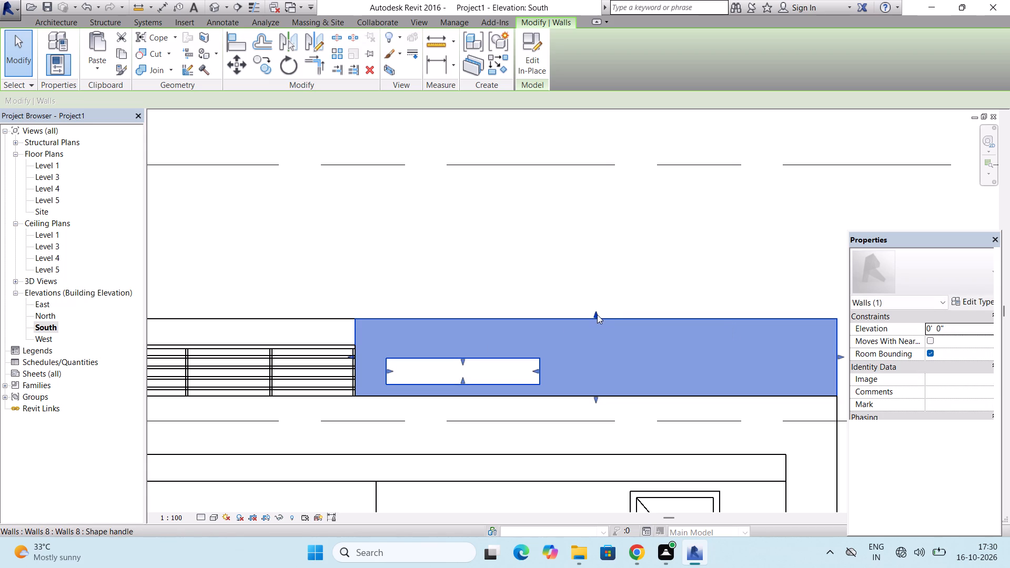
pyautogui.moveTo(597, 315); pyautogui.dragTo(589, 345)
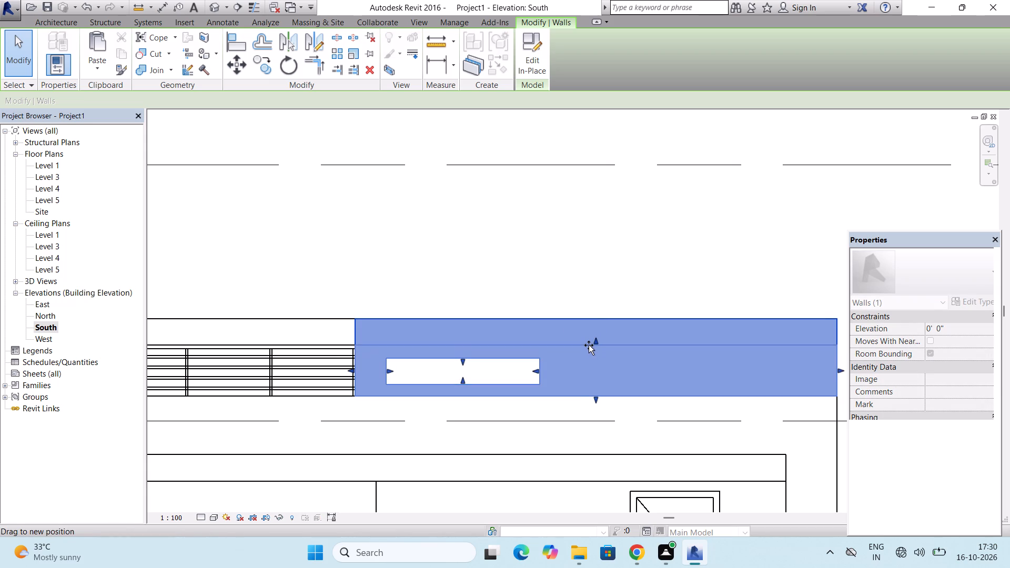
pyautogui.moveTo(589, 345); pyautogui.dragTo(589, 343)
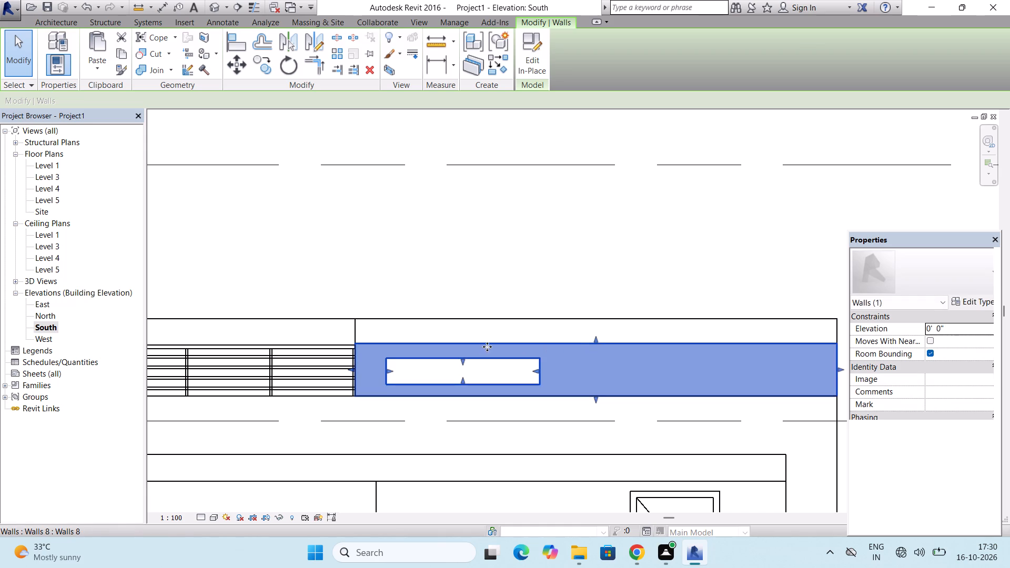
# Lower the front parapet wall behind the panel and the adjoining east parapet wall to about 3' 0", level with the panel's top.
pyautogui.scroll(-1, 362, 352)
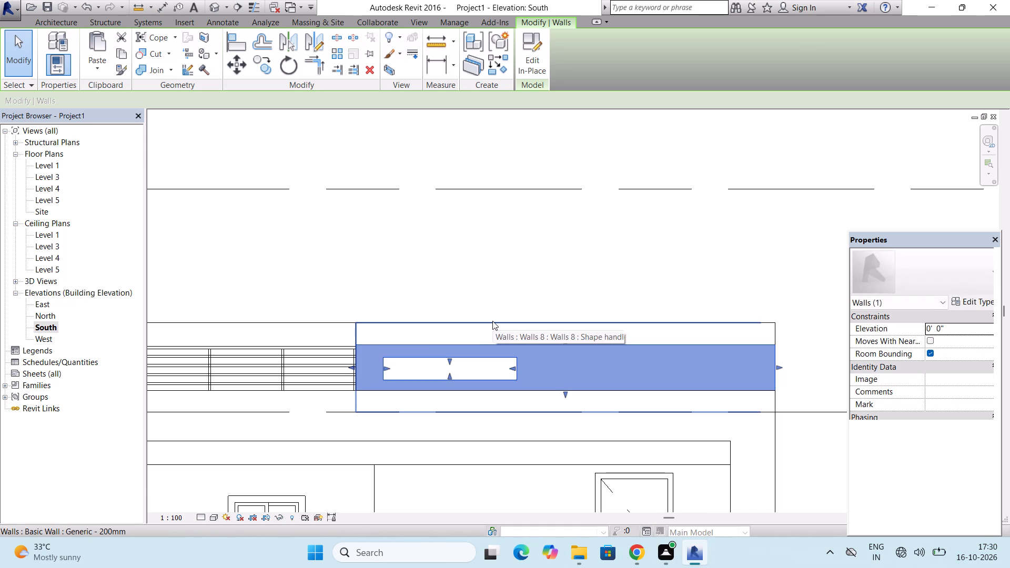
pyautogui.click(493, 321)
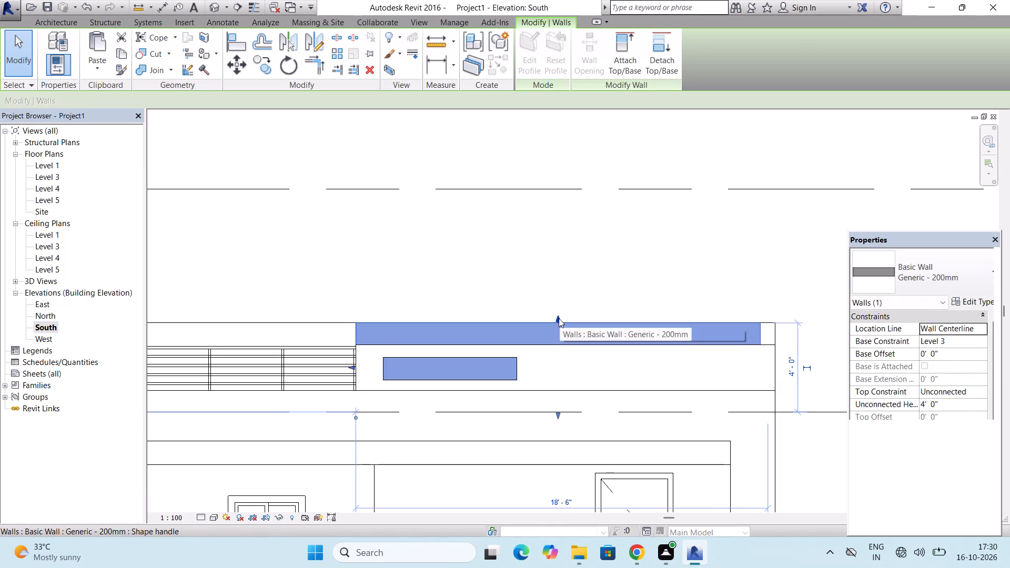
pyautogui.moveTo(558, 318); pyautogui.dragTo(558, 349)
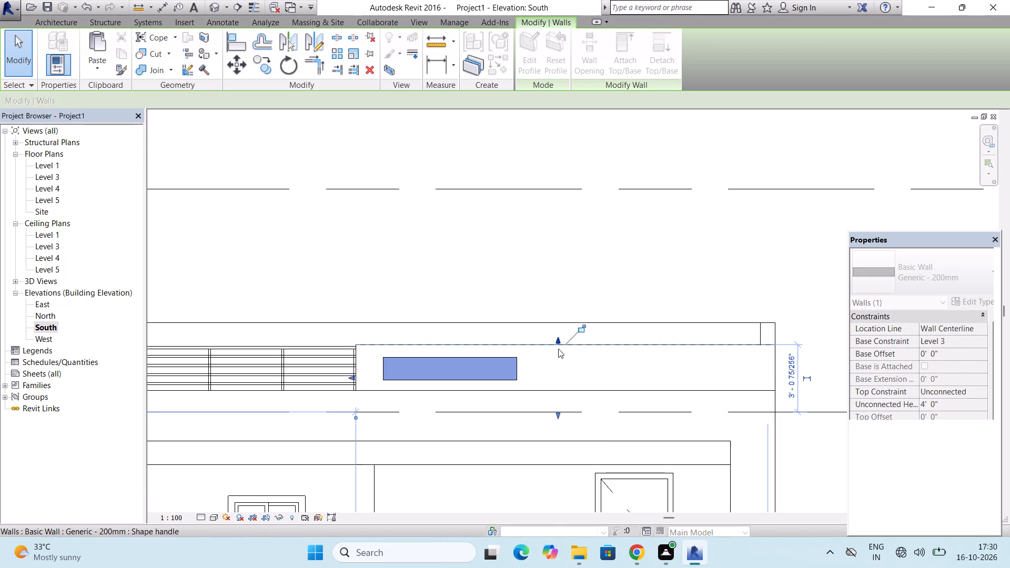
pyautogui.click(772, 333)
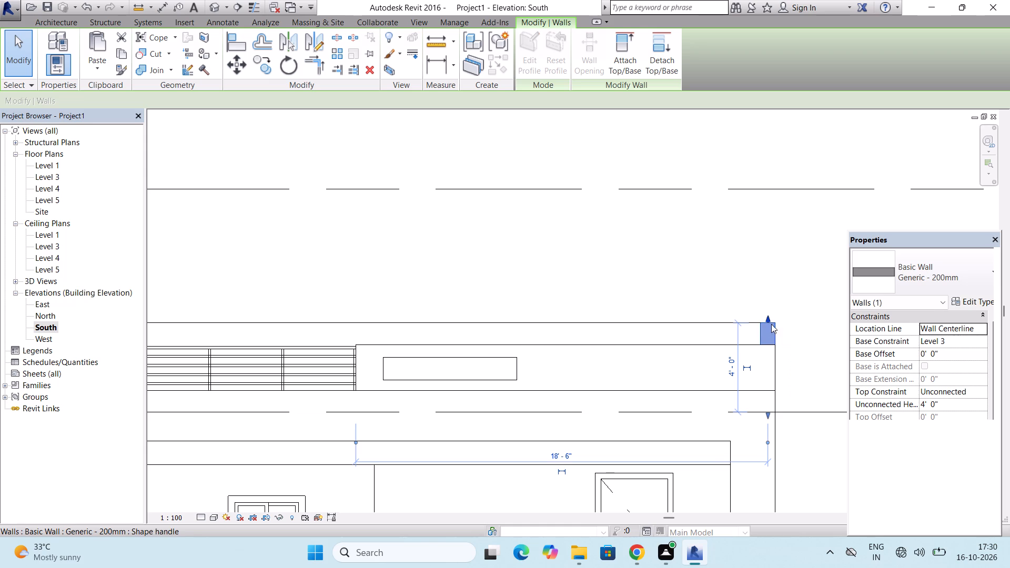
pyautogui.moveTo(768, 318); pyautogui.dragTo(770, 345)
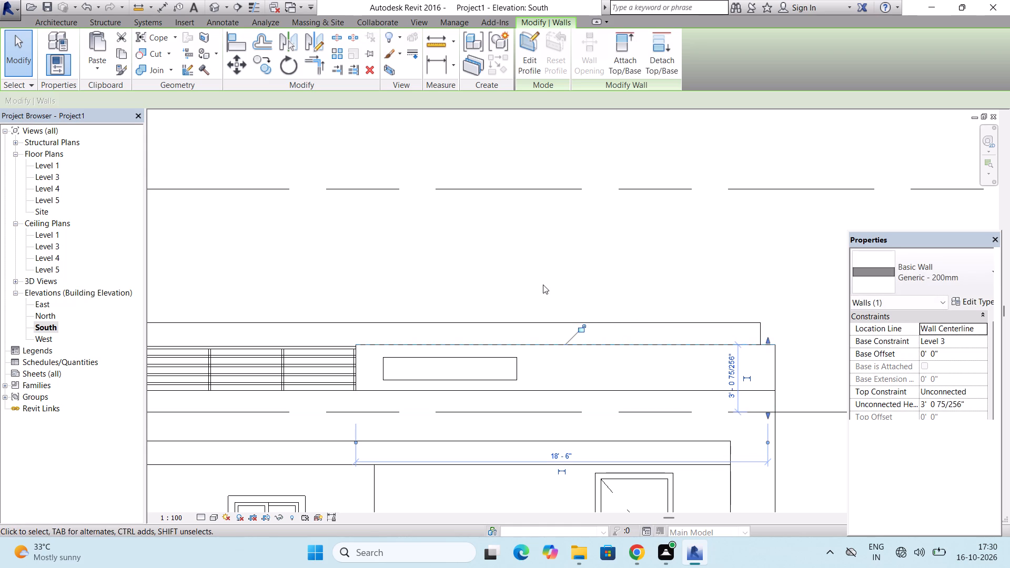
# Lower the long rear parapet wall visible behind the railing to a height of 3' 0".
pyautogui.scroll(-8, 543, 287)
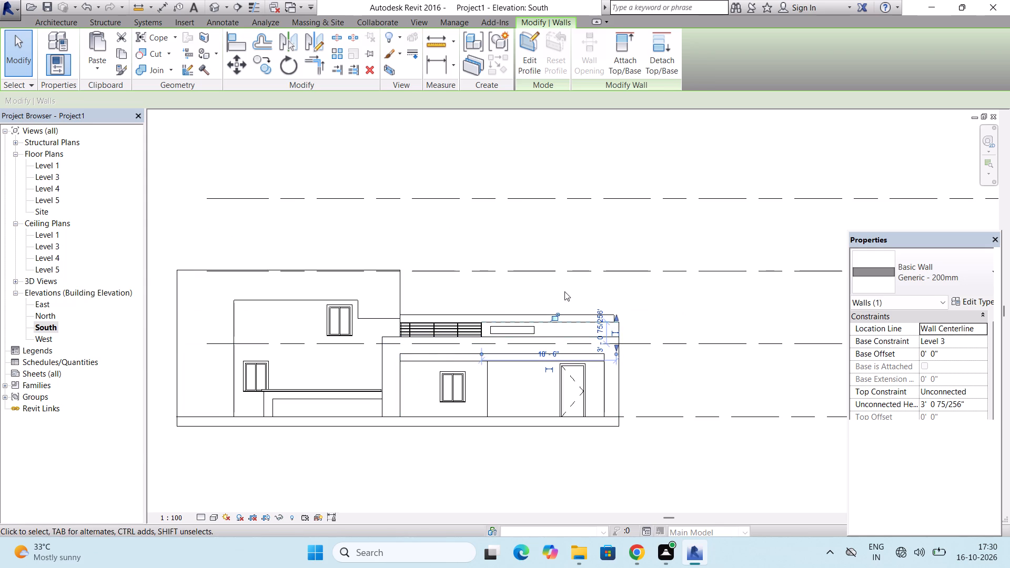
pyautogui.scroll(4, 562, 293)
pyautogui.click(585, 325)
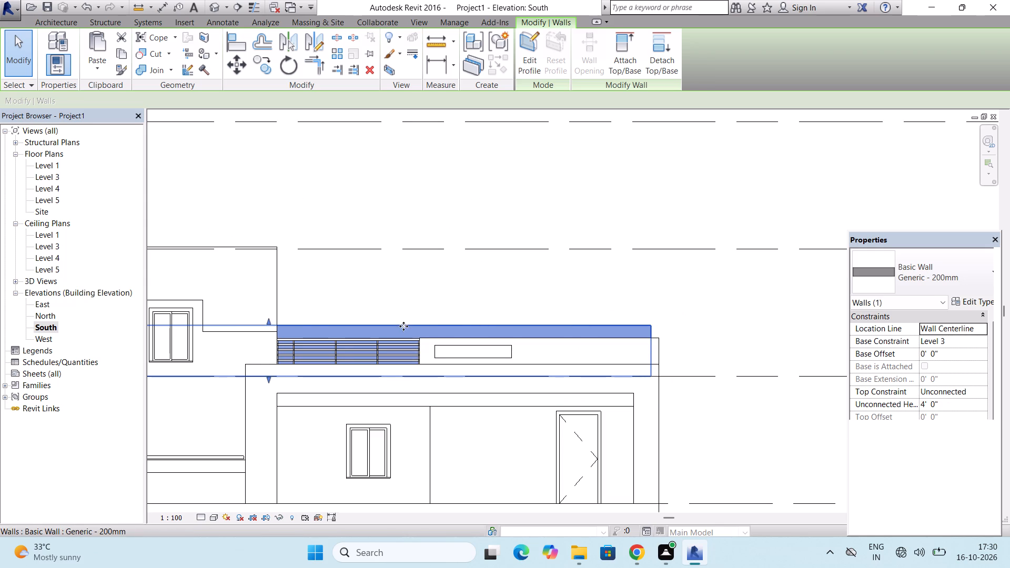
pyautogui.moveTo(269, 321); pyautogui.dragTo(269, 335)
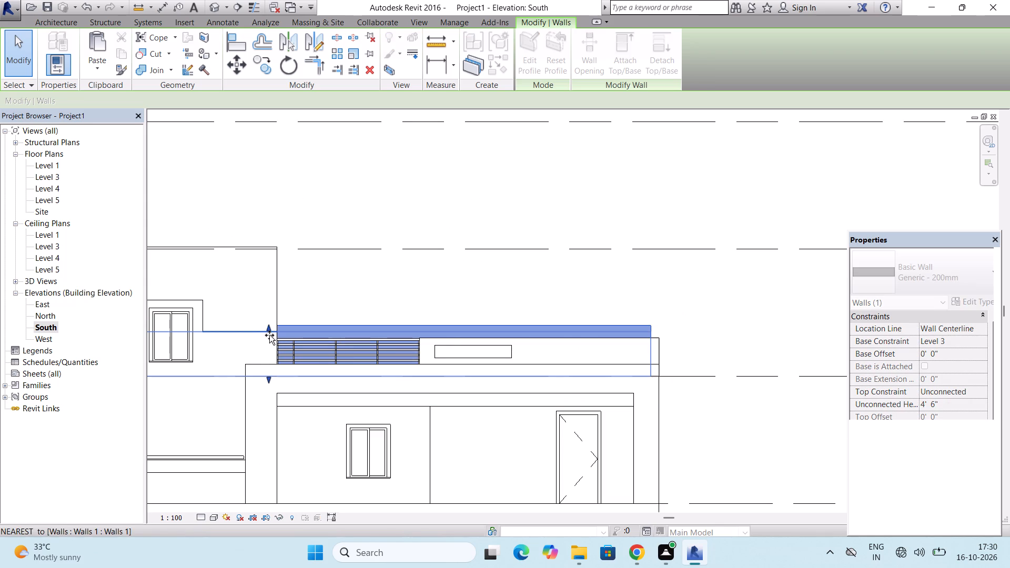
pyautogui.moveTo(269, 335); pyautogui.dragTo(269, 340)
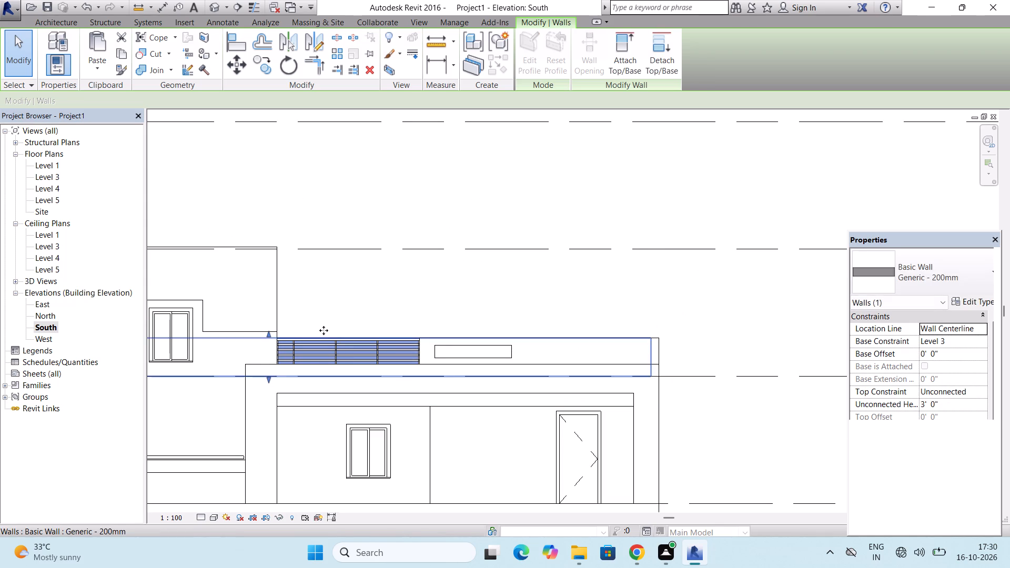
pyautogui.scroll(-2, 496, 309)
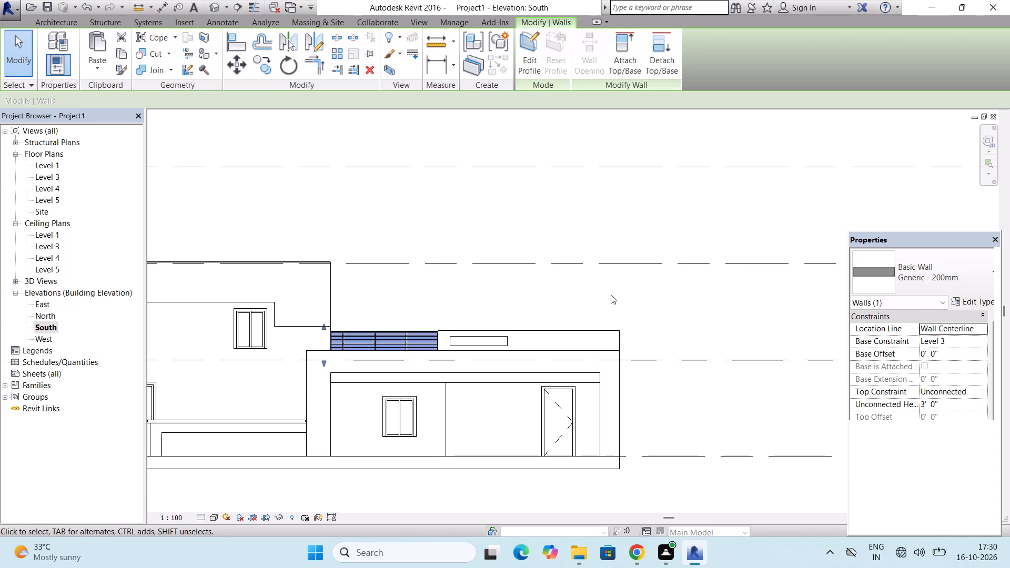
pyautogui.press('Escape')
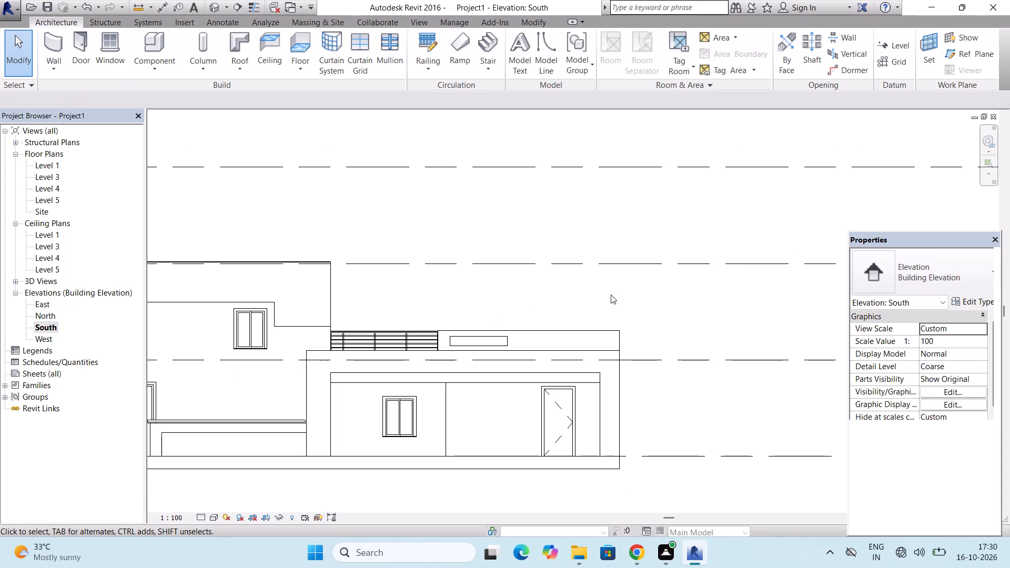
# In the West elevation, lower the long Level 3 west wall to a height of 3' 0".
pyautogui.click(44, 338)
pyautogui.doubleClick(44, 338)
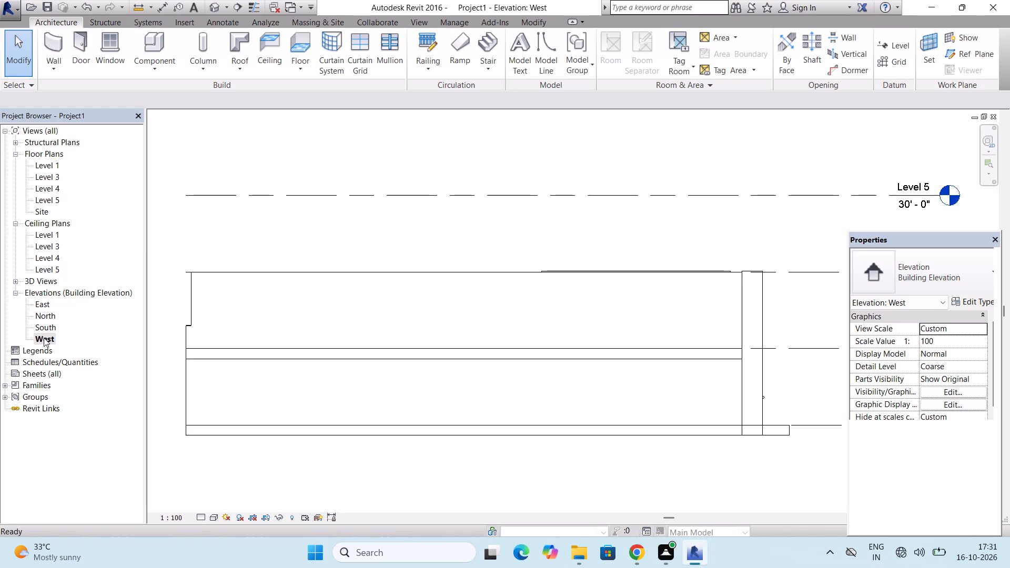
pyautogui.click(306, 275)
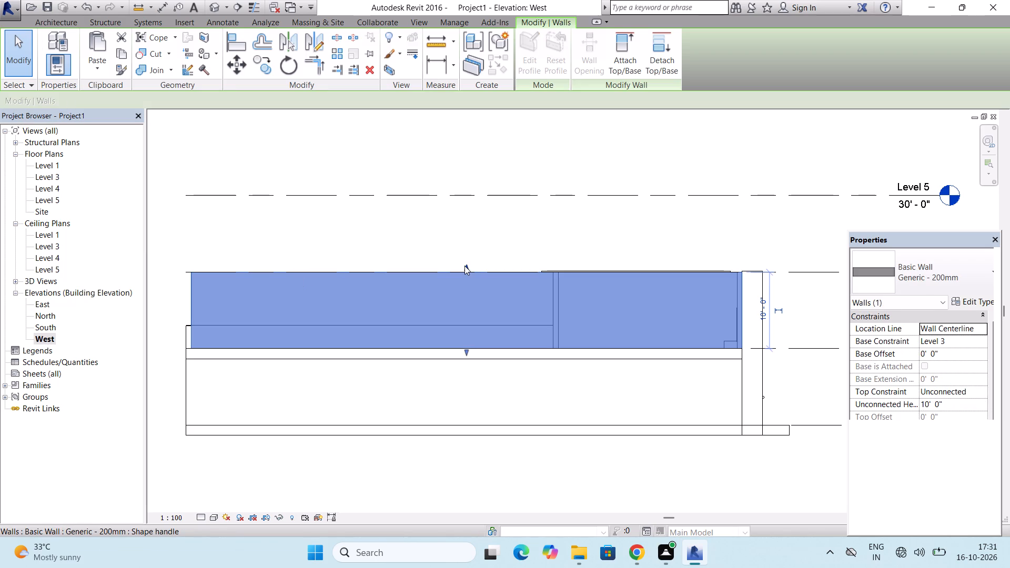
pyautogui.moveTo(464, 266); pyautogui.dragTo(467, 318)
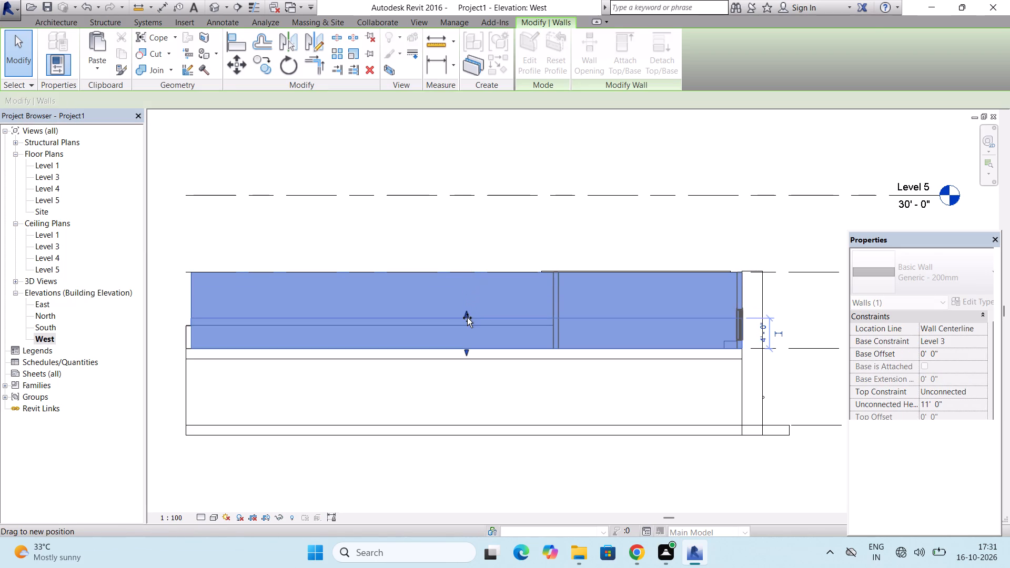
pyautogui.moveTo(467, 318); pyautogui.dragTo(467, 326)
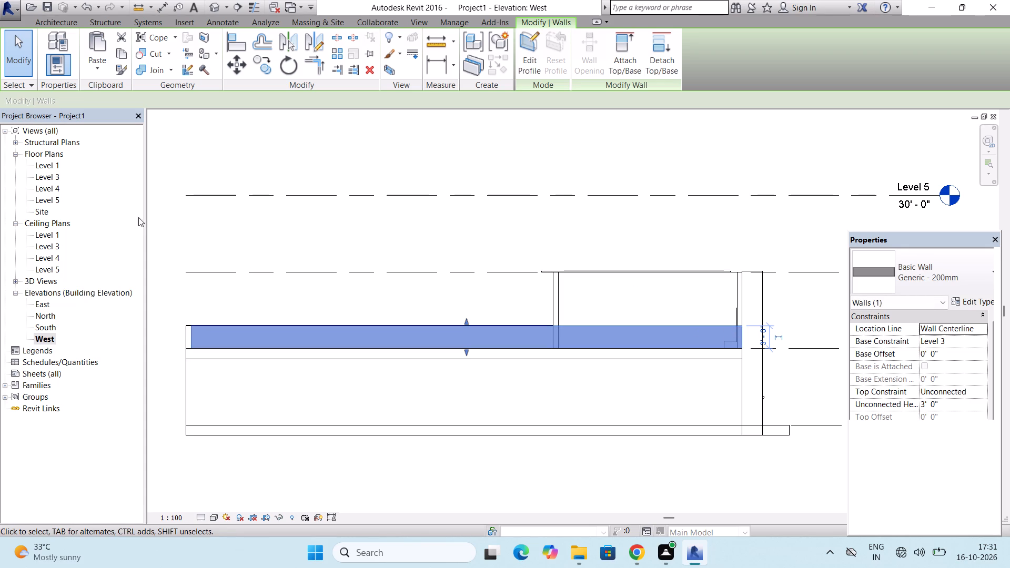
# In the Level 3 floor plan, shorten the west wall's south end back to the front room's north wall.
pyautogui.doubleClick(56, 177)
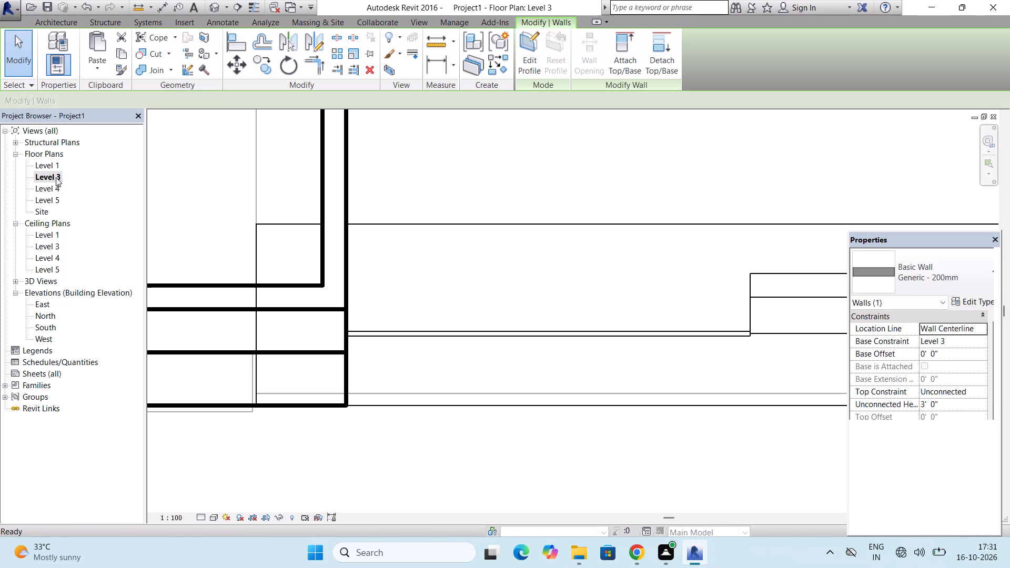
pyautogui.scroll(-13, 566, 383)
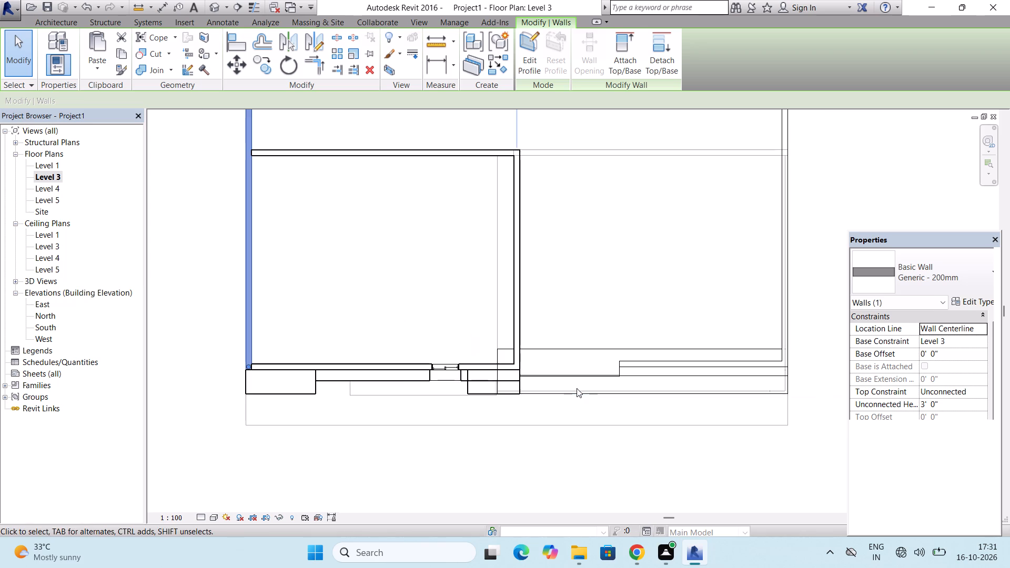
pyautogui.scroll(3, 343, 370)
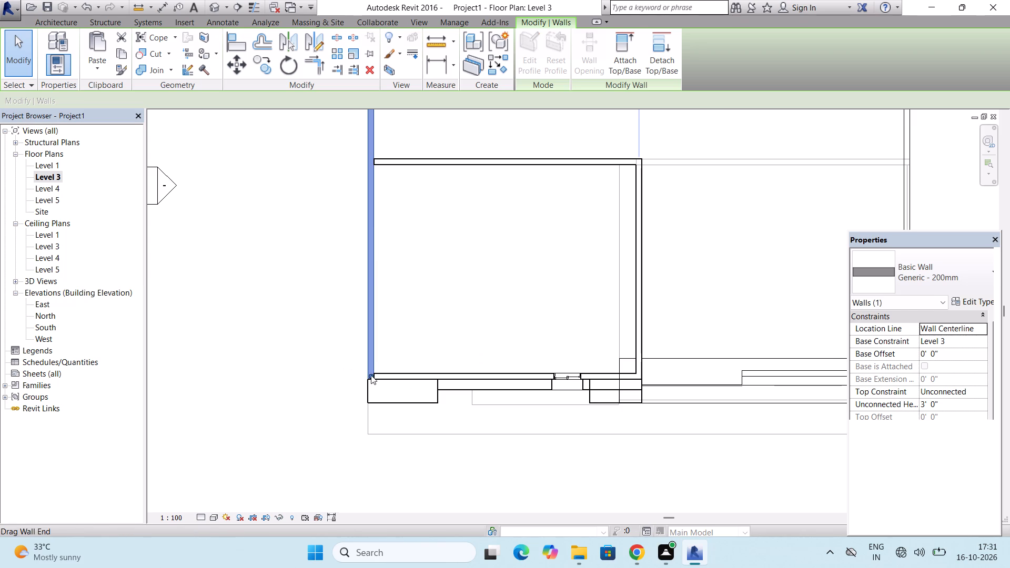
pyautogui.moveTo(371, 375); pyautogui.dragTo(373, 167)
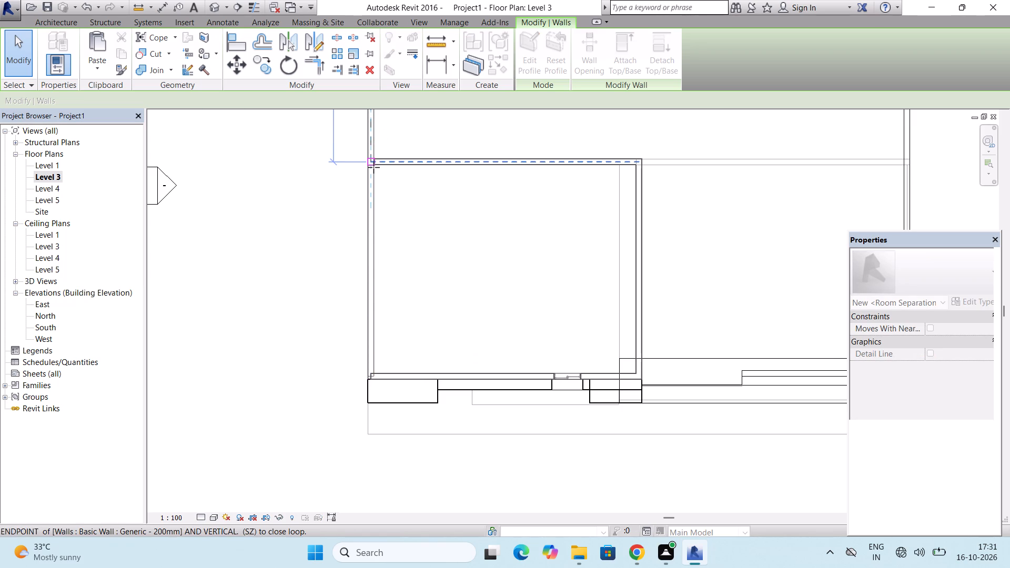
pyautogui.moveTo(373, 167); pyautogui.dragTo(372, 166)
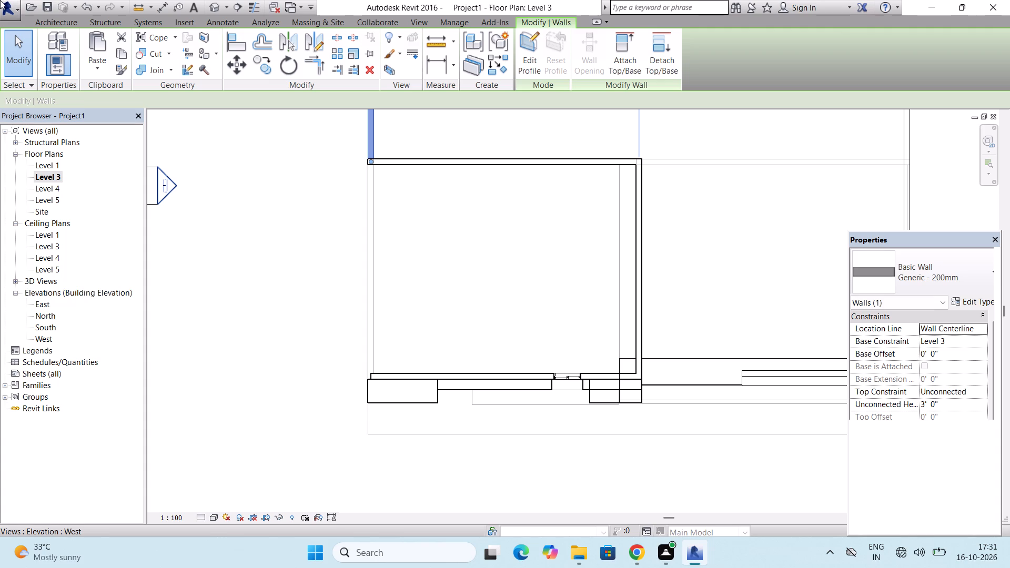
# Draw a Generic - 200mm wall about 24' long down the front room's west side, between its northwest and southwest corners.
pyautogui.click(62, 19)
pyautogui.click(45, 44)
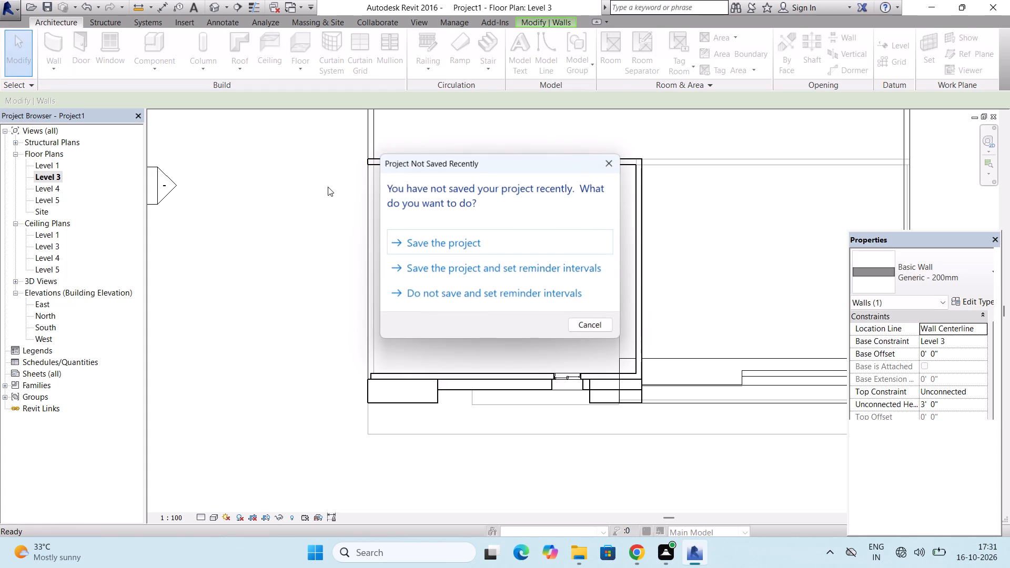
pyautogui.click(619, 167)
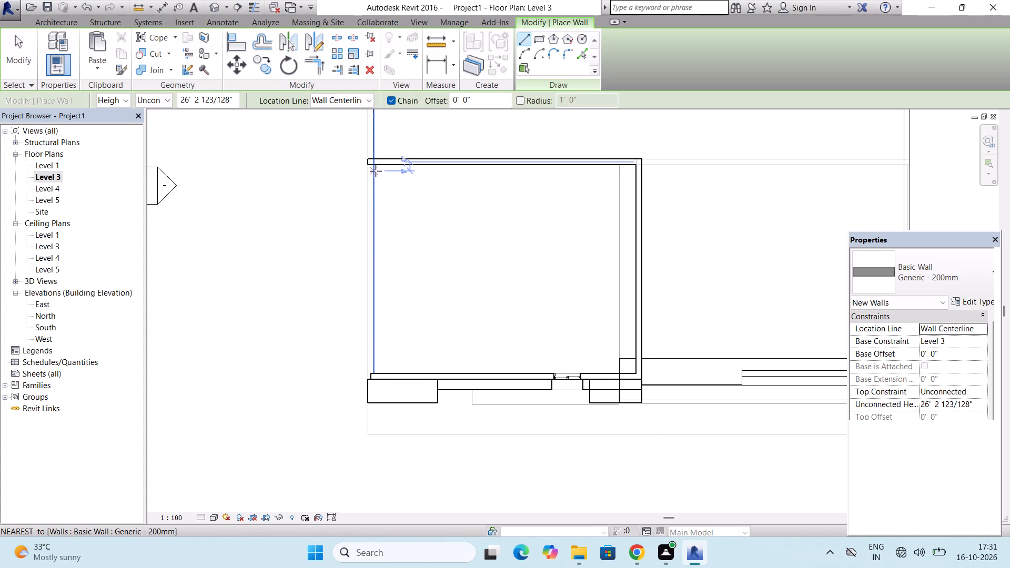
pyautogui.scroll(3, 376, 171)
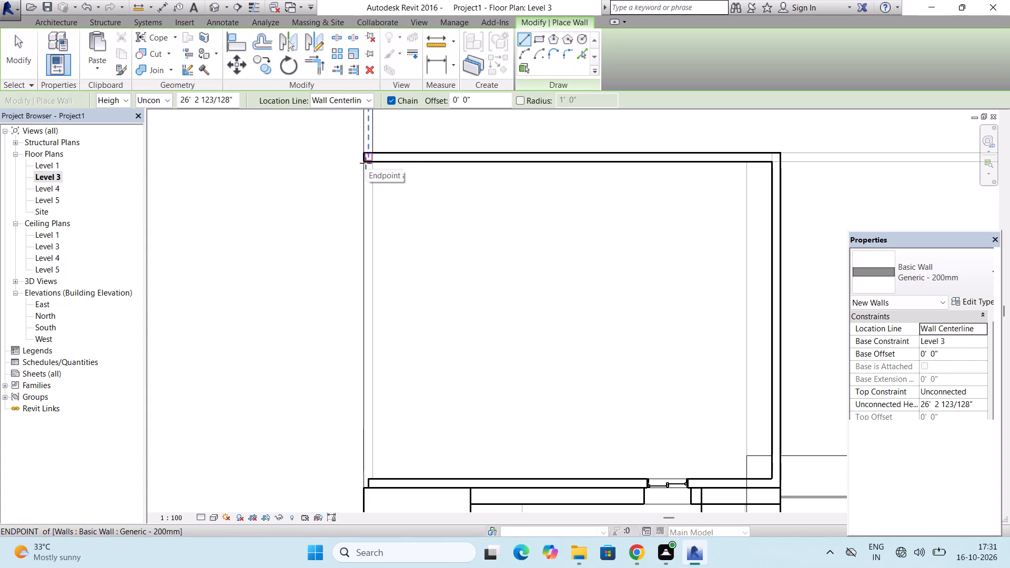
pyautogui.click(368, 160)
pyautogui.scroll(-3, 368, 160)
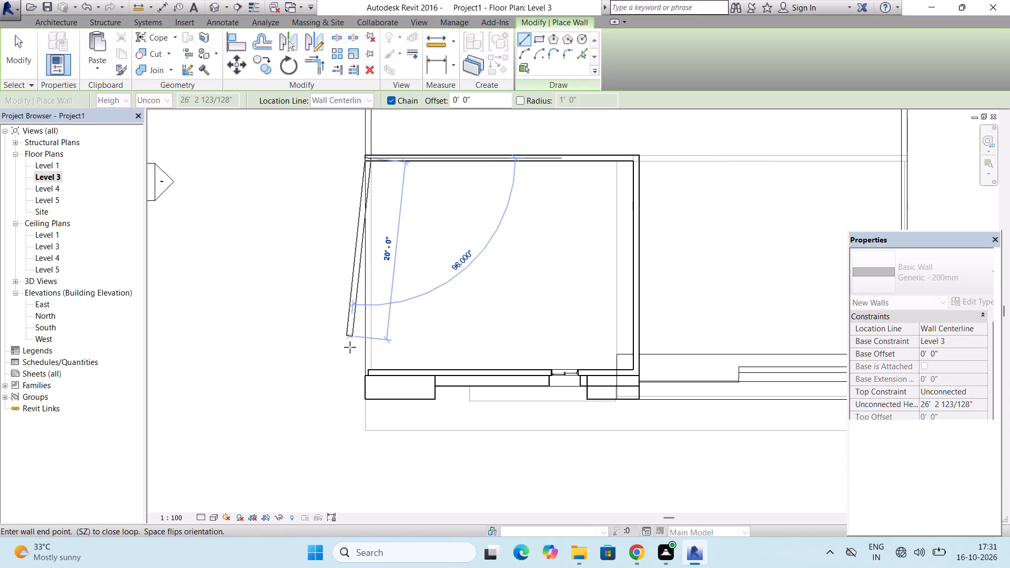
pyautogui.scroll(6, 375, 383)
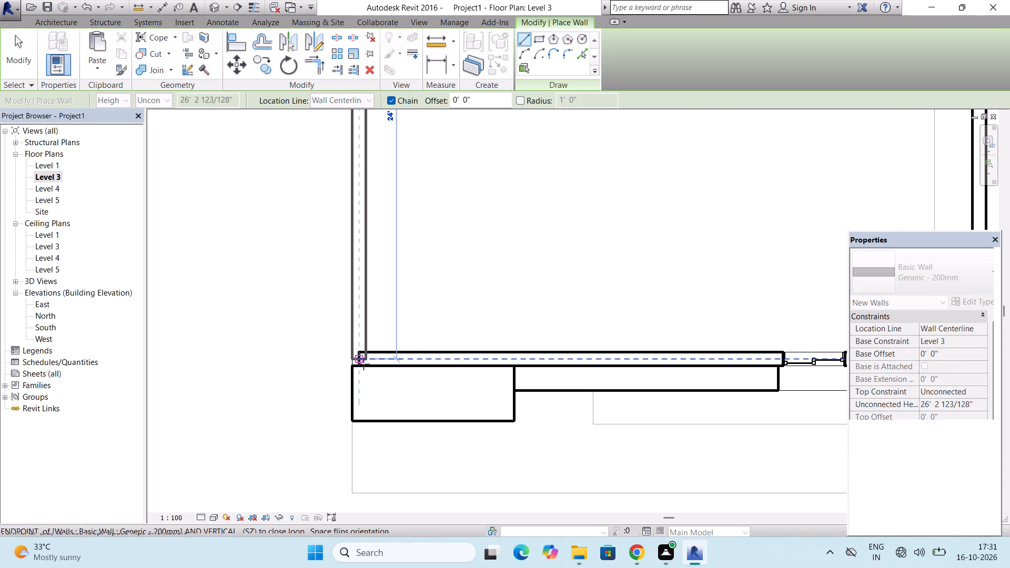
pyautogui.click(363, 365)
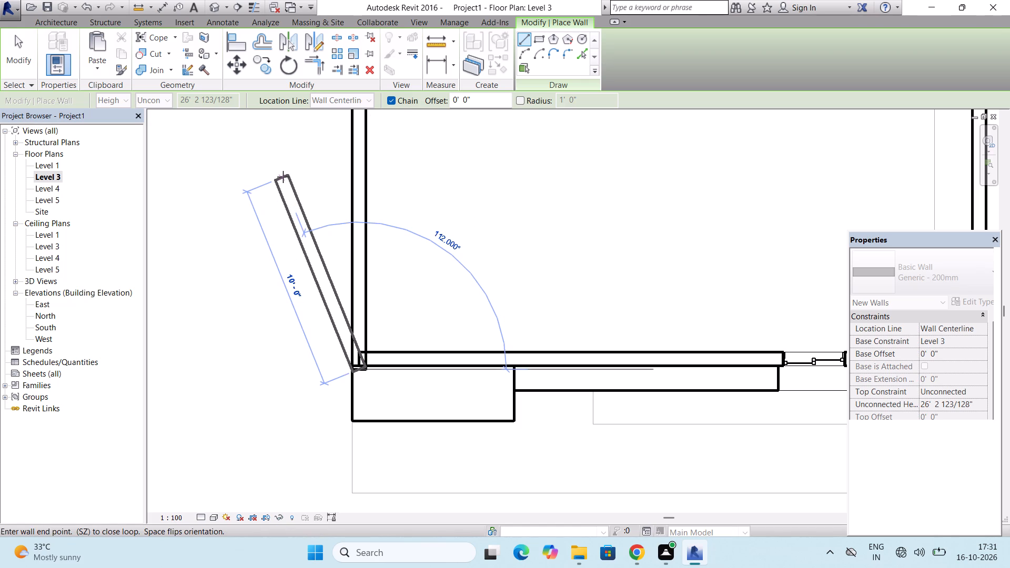
pyautogui.press('Escape')
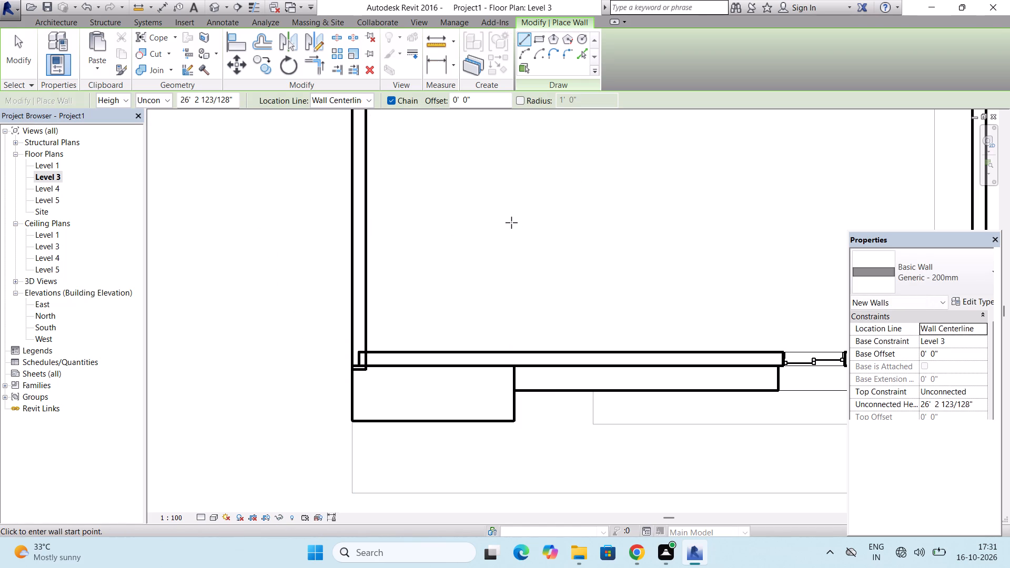
pyautogui.press('Escape')
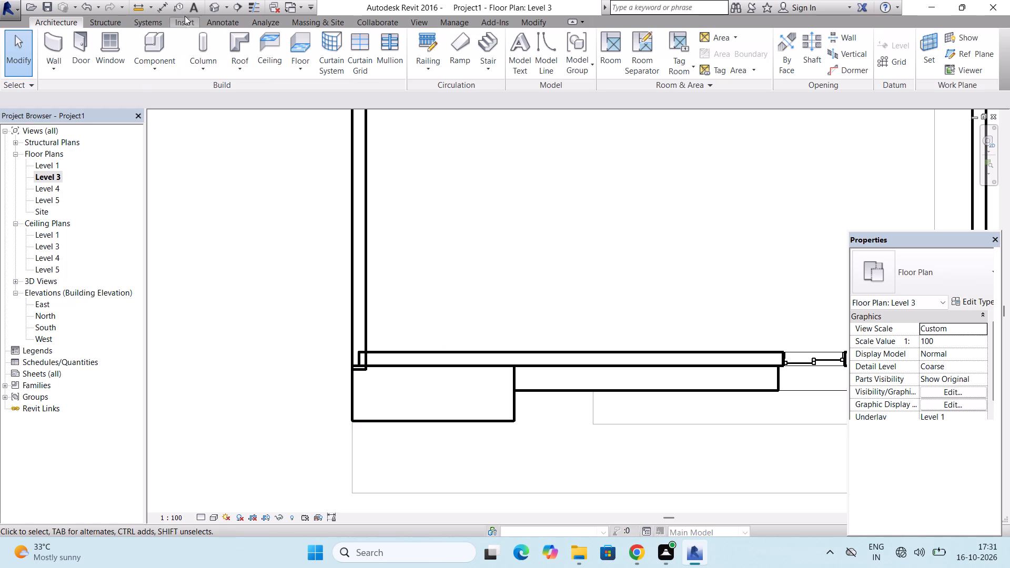
# In the North elevation, lower the front room's new west wall to 10' 0", level with Level 4.
pyautogui.click(208, 6)
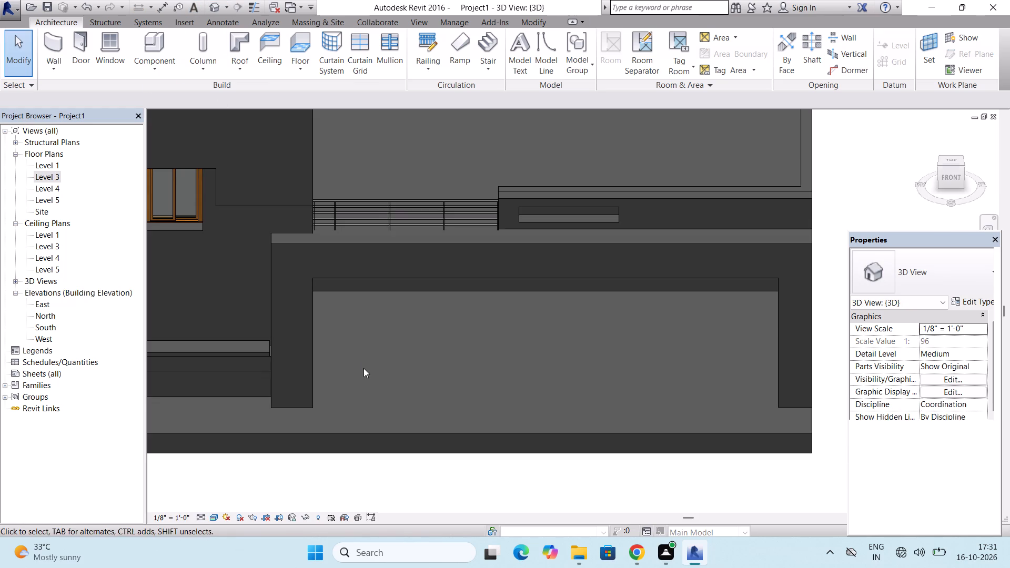
pyautogui.scroll(-12, 391, 350)
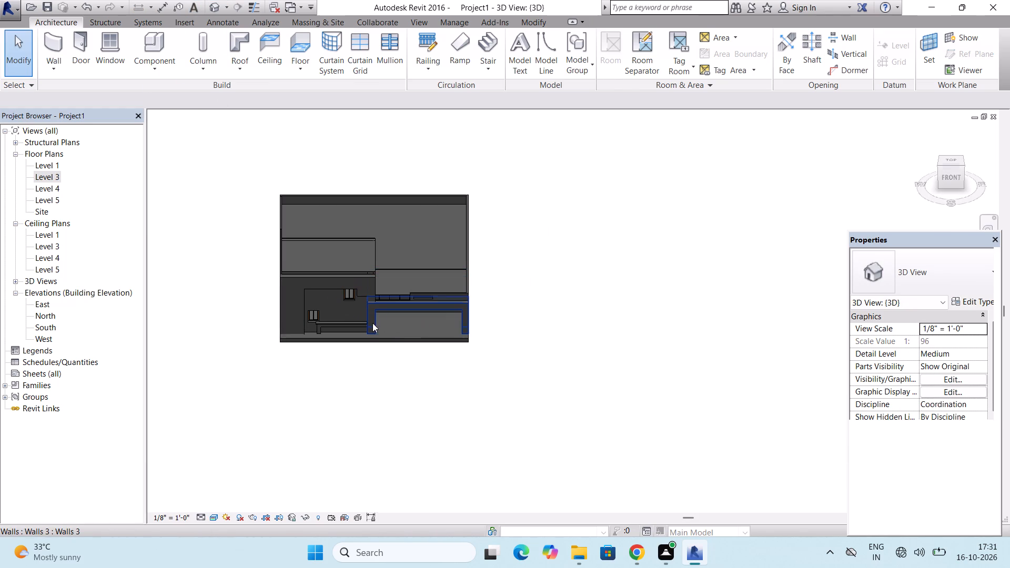
pyautogui.doubleClick(52, 313)
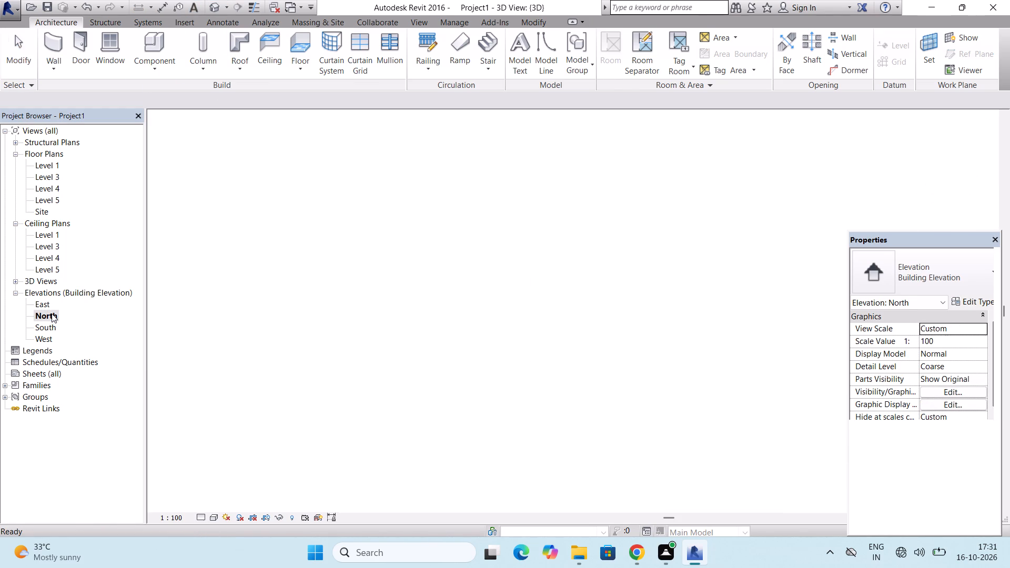
pyautogui.scroll(-4, 408, 352)
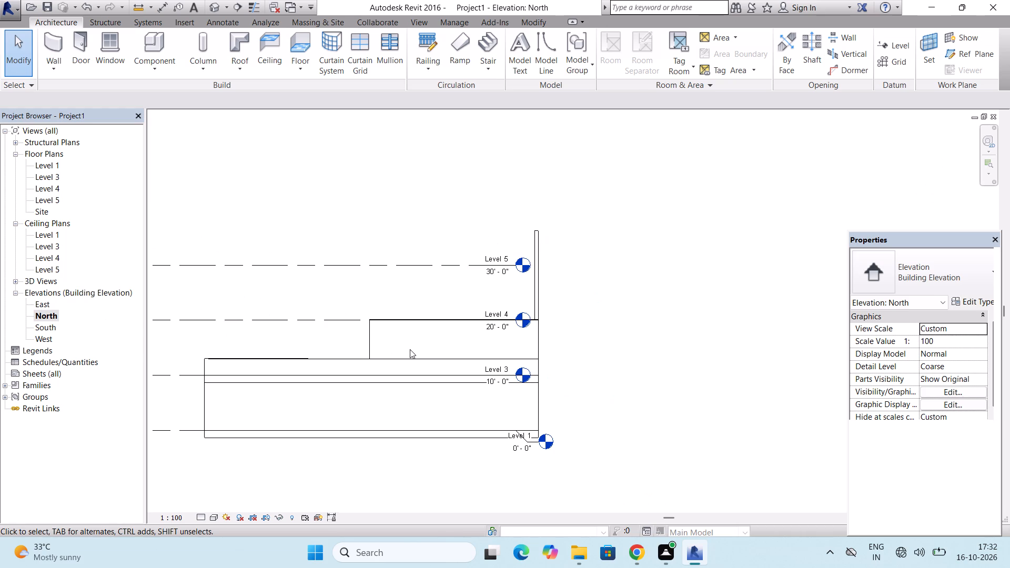
pyautogui.click(539, 264)
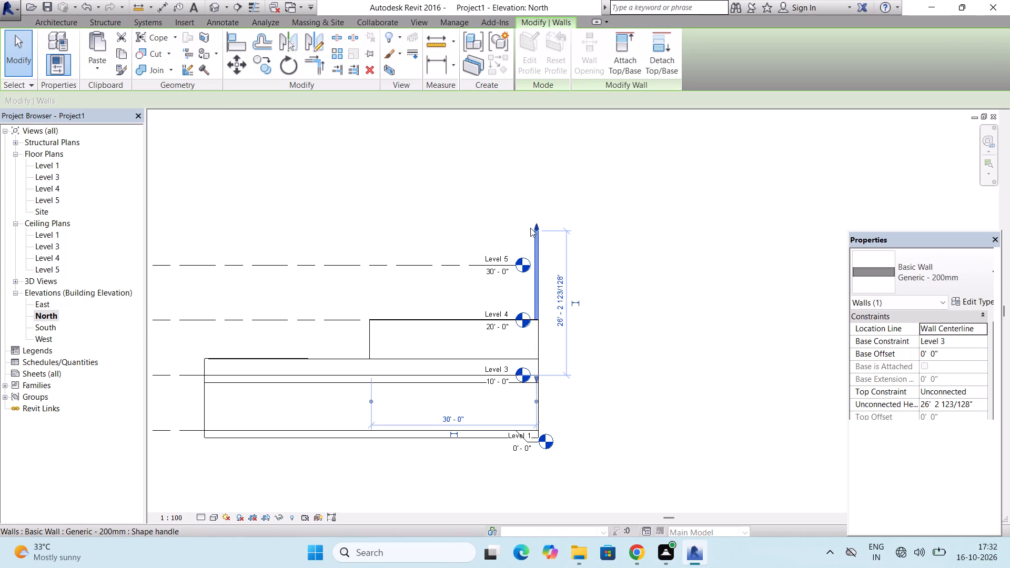
pyautogui.moveTo(535, 226); pyautogui.dragTo(555, 247)
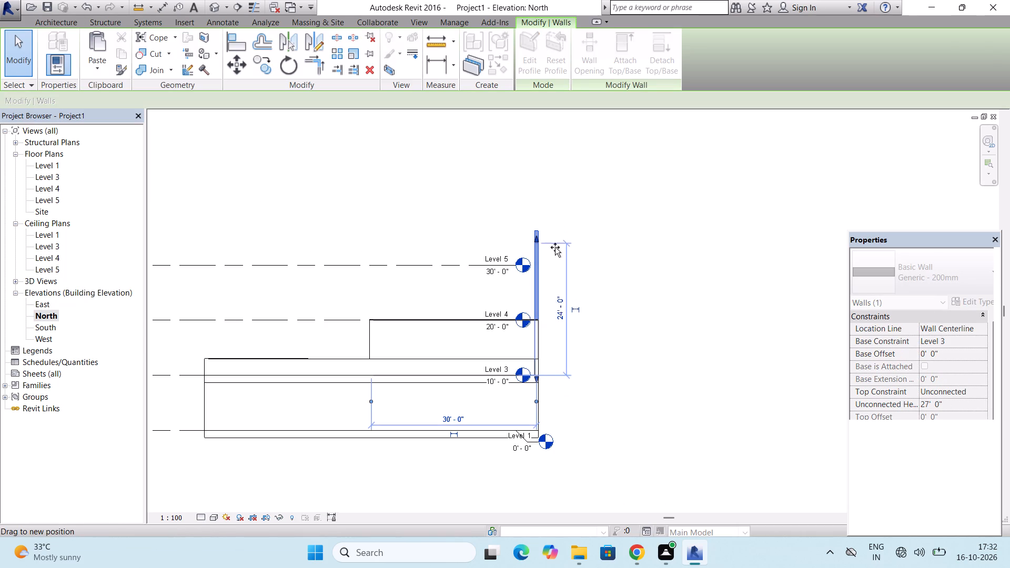
pyautogui.moveTo(555, 247); pyautogui.dragTo(541, 318)
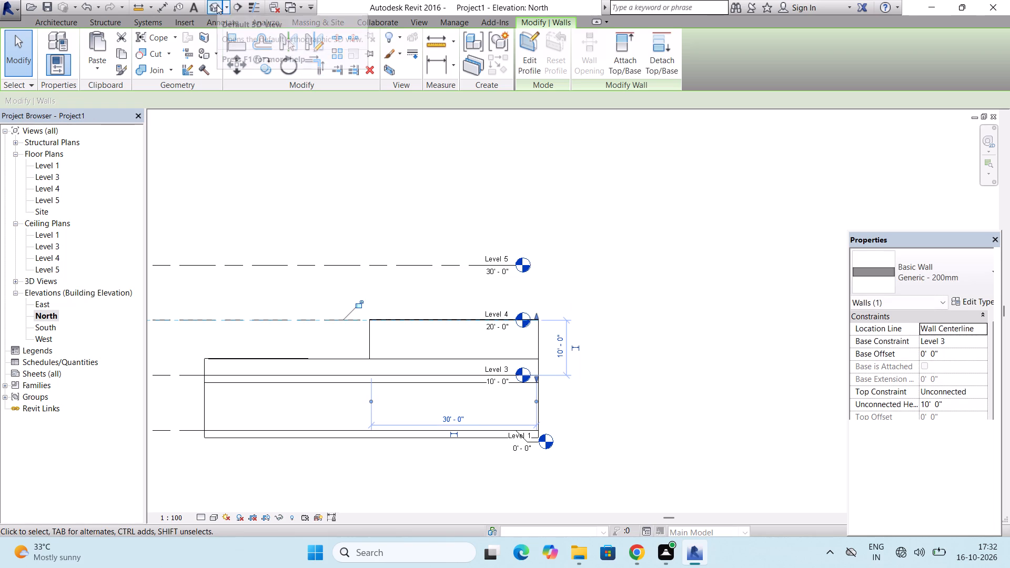
# Examine the whole house straight from the front in the 3D view.
pyautogui.click(217, 5)
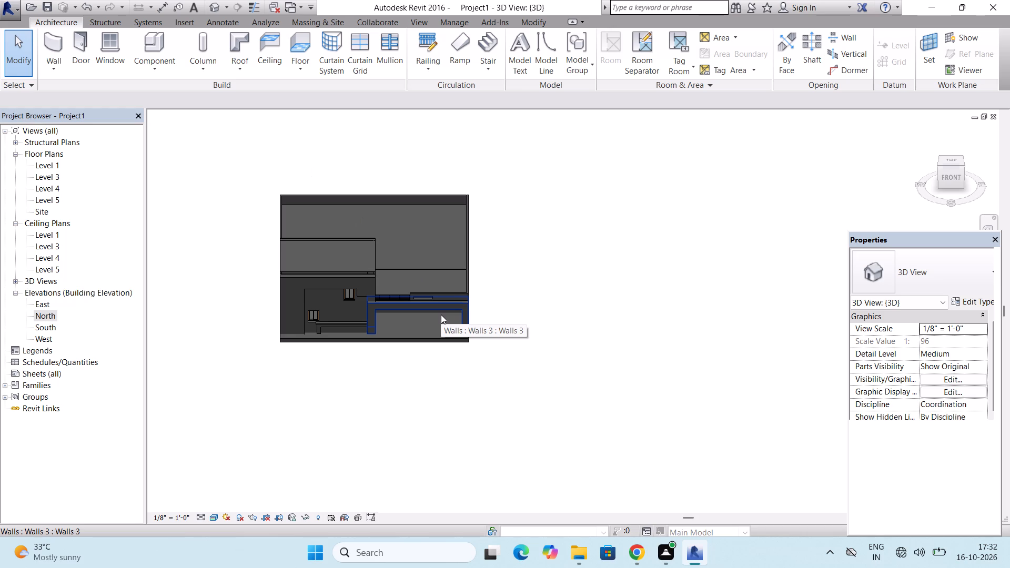
pyautogui.scroll(-2, 438, 323)
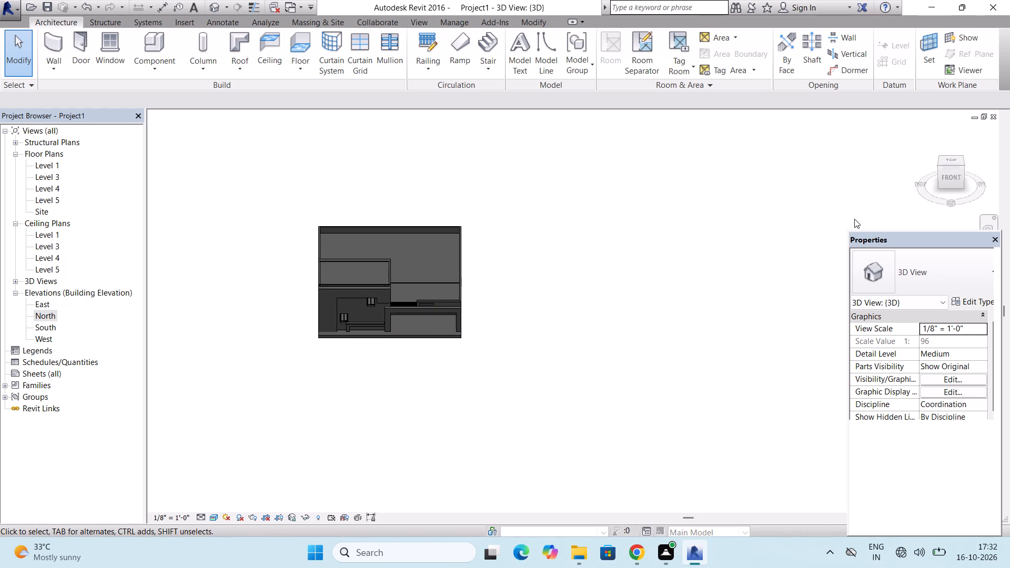
pyautogui.moveTo(942, 165); pyautogui.dragTo(940, 139)
pyautogui.scroll(11, 412, 317)
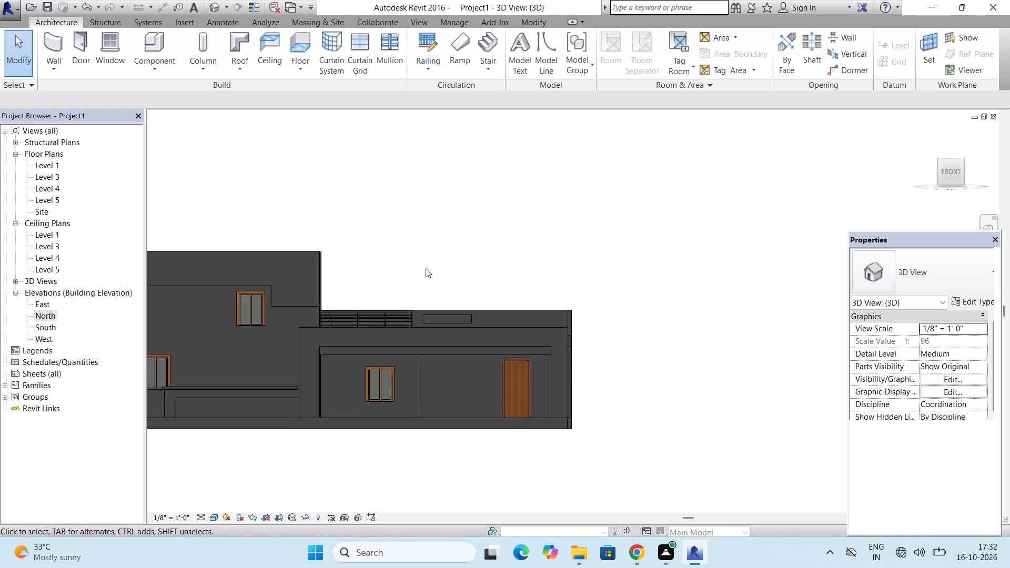
pyautogui.scroll(3, 426, 268)
pyautogui.scroll(-8, 426, 268)
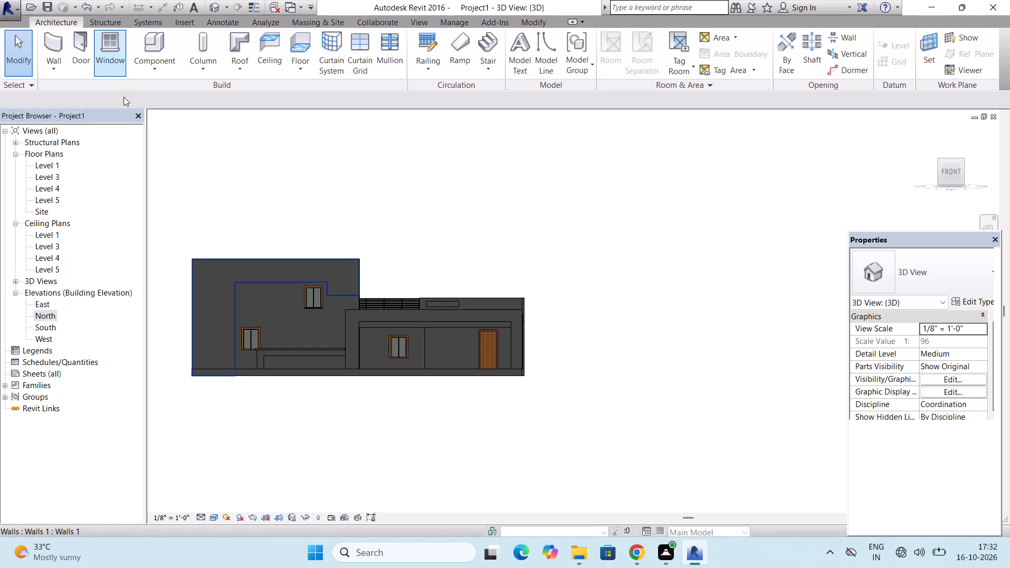
# Look through the project materials available for the Paint tool.
pyautogui.click(523, 23)
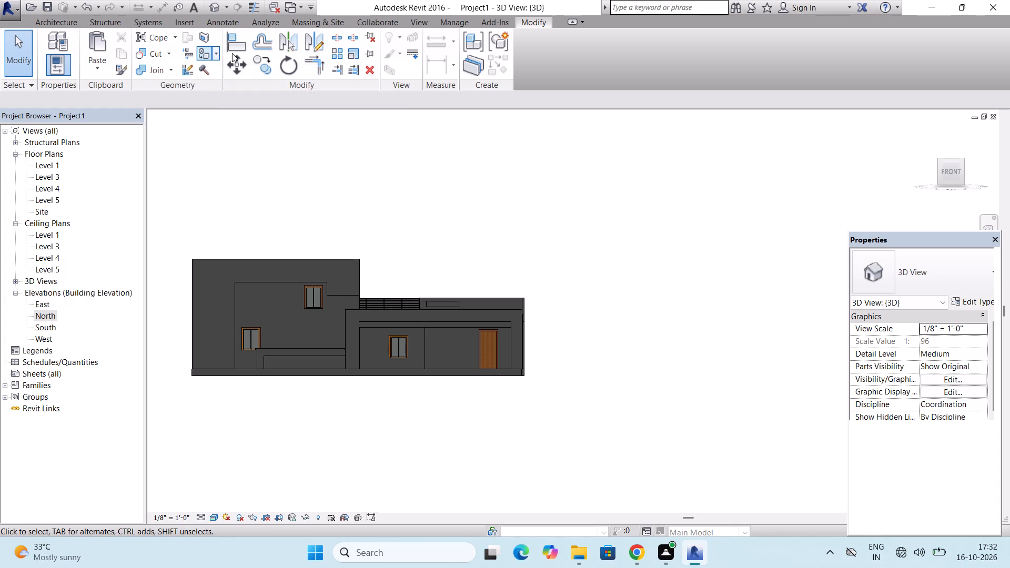
pyautogui.click(211, 55)
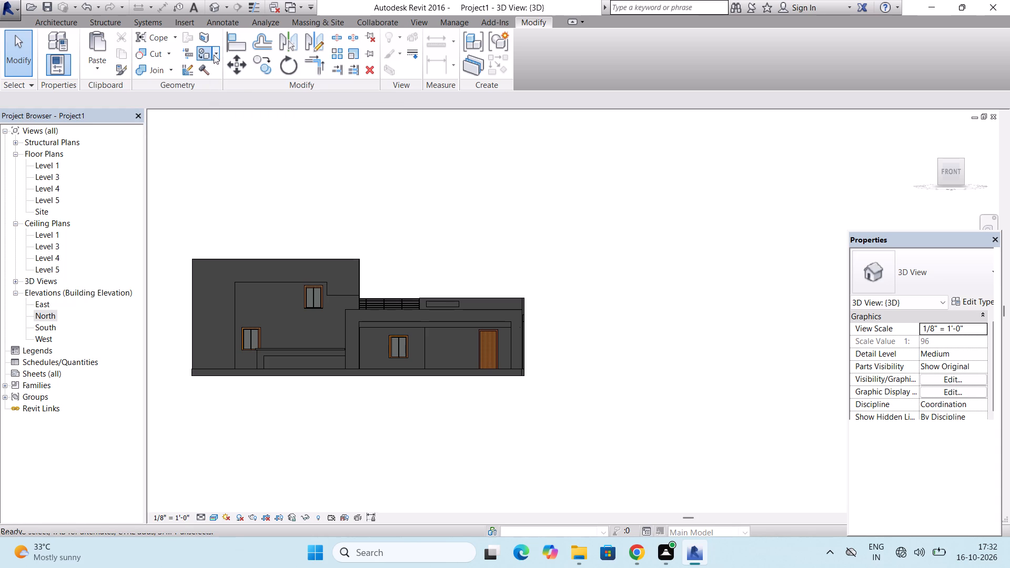
pyautogui.click(215, 55)
pyautogui.scroll(-2, 155, 196)
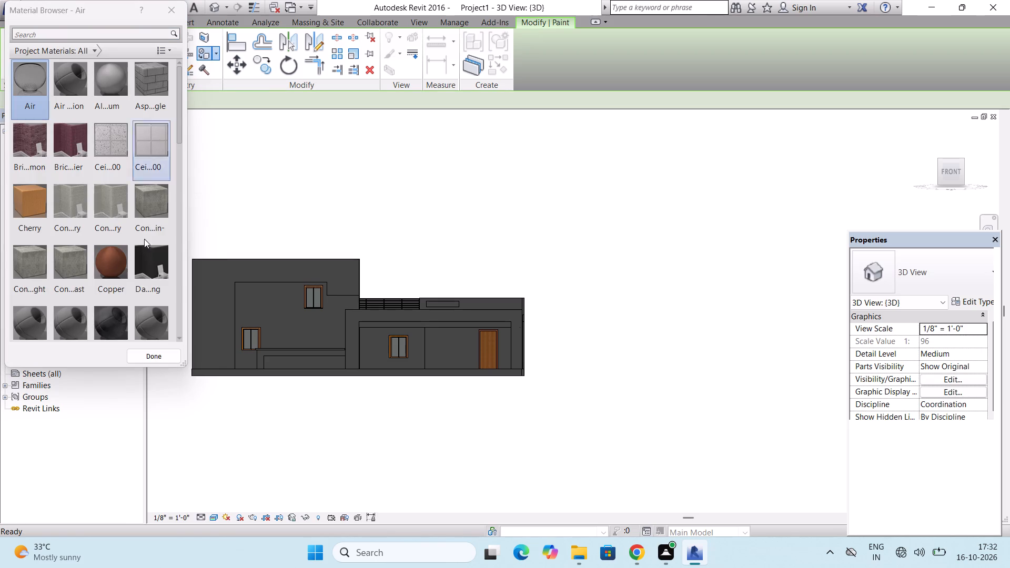
pyautogui.scroll(-6, 144, 239)
pyautogui.scroll(14, 137, 252)
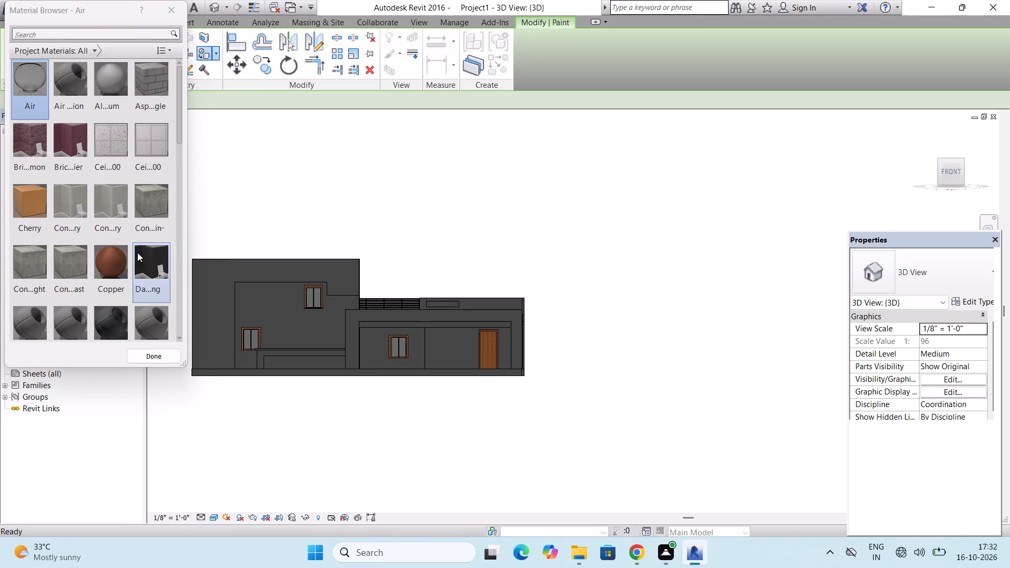
pyautogui.scroll(4, 137, 252)
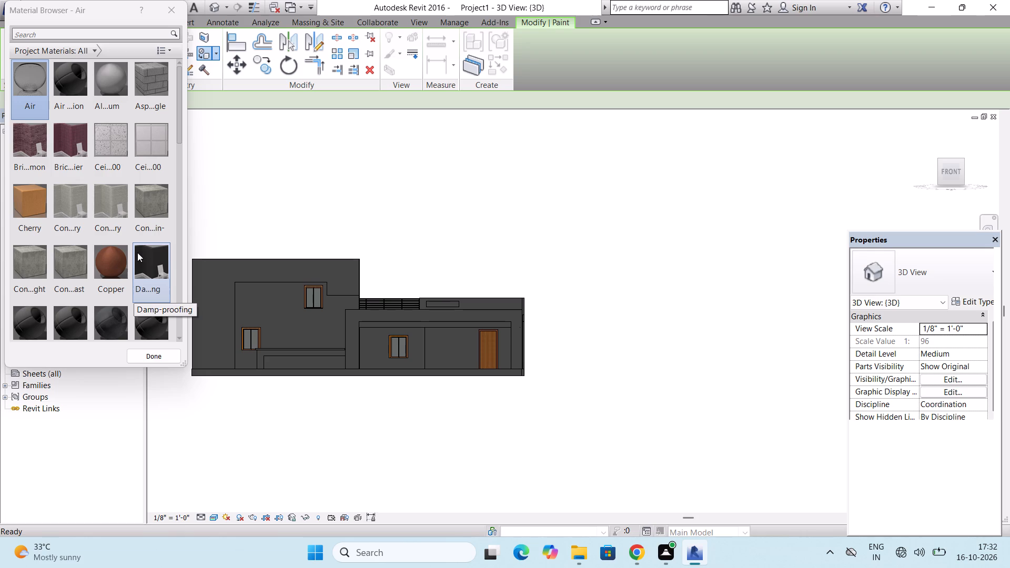
pyautogui.scroll(-6, 122, 257)
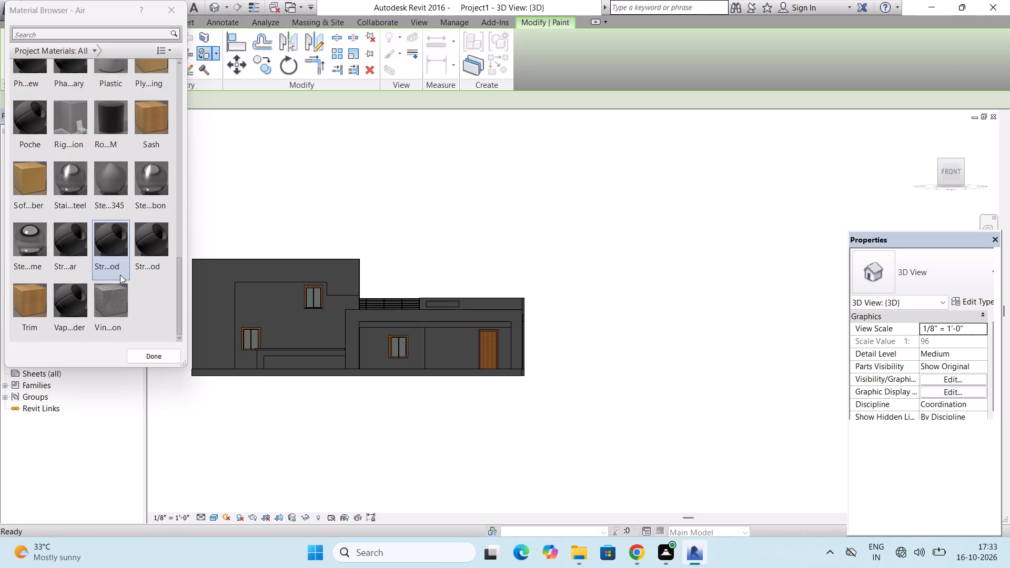
pyautogui.scroll(-1, 120, 275)
pyautogui.scroll(17, 114, 281)
pyautogui.scroll(-1, 96, 344)
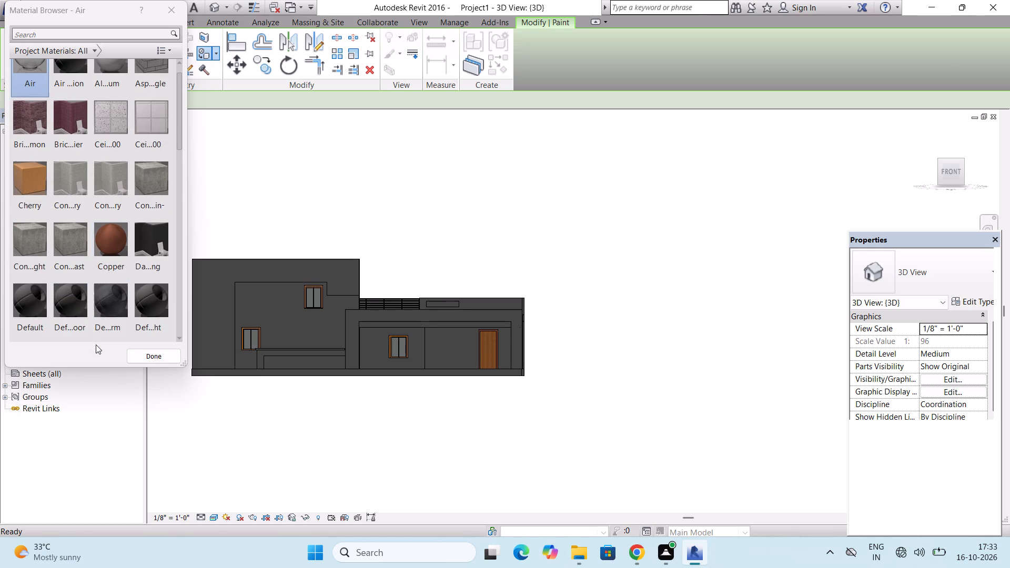
pyautogui.click(177, 5)
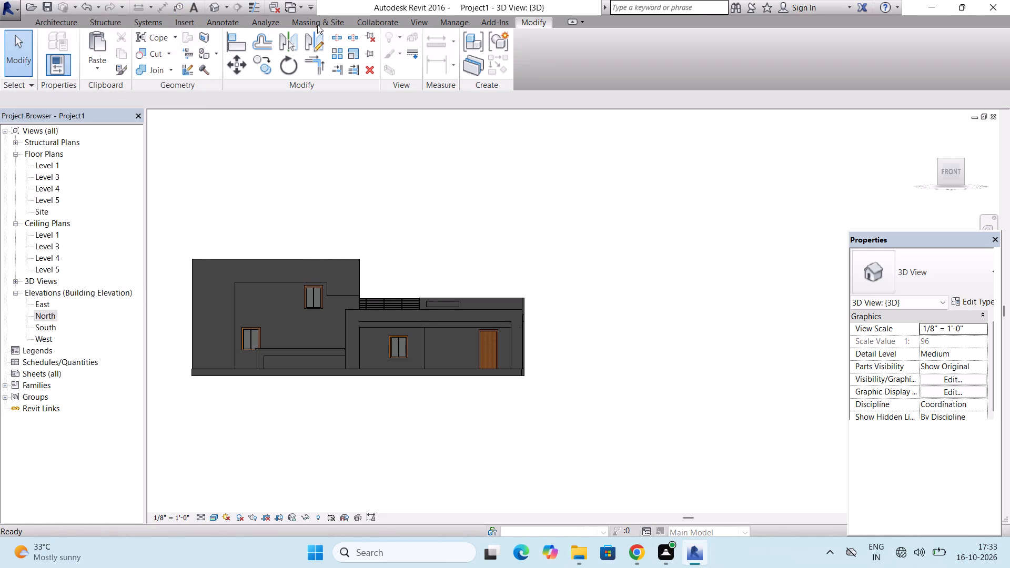
# Duplicate the Air material in the project materials and name the copy BIUE.
pyautogui.click(423, 16)
pyautogui.doubleClick(423, 22)
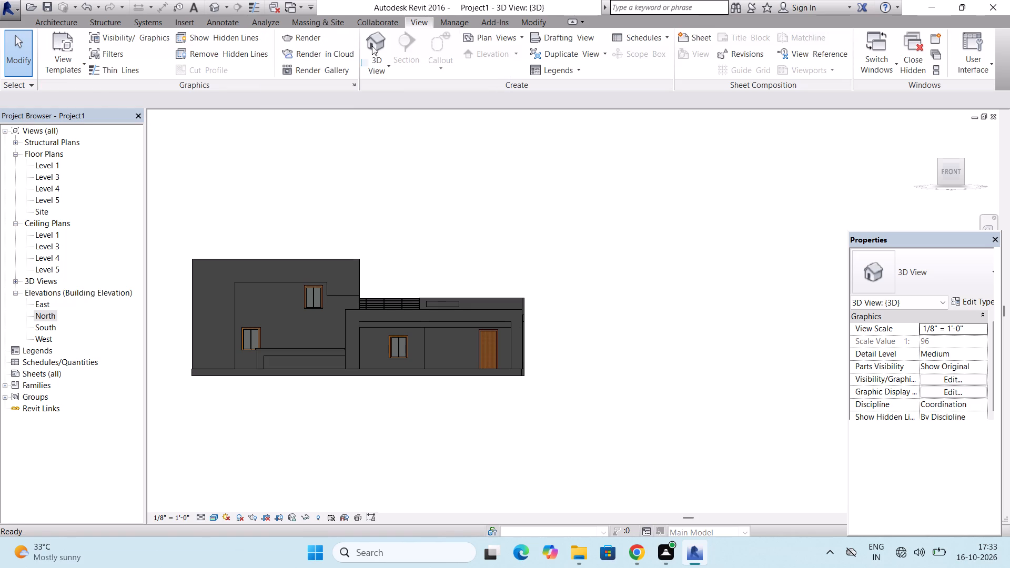
pyautogui.click(469, 25)
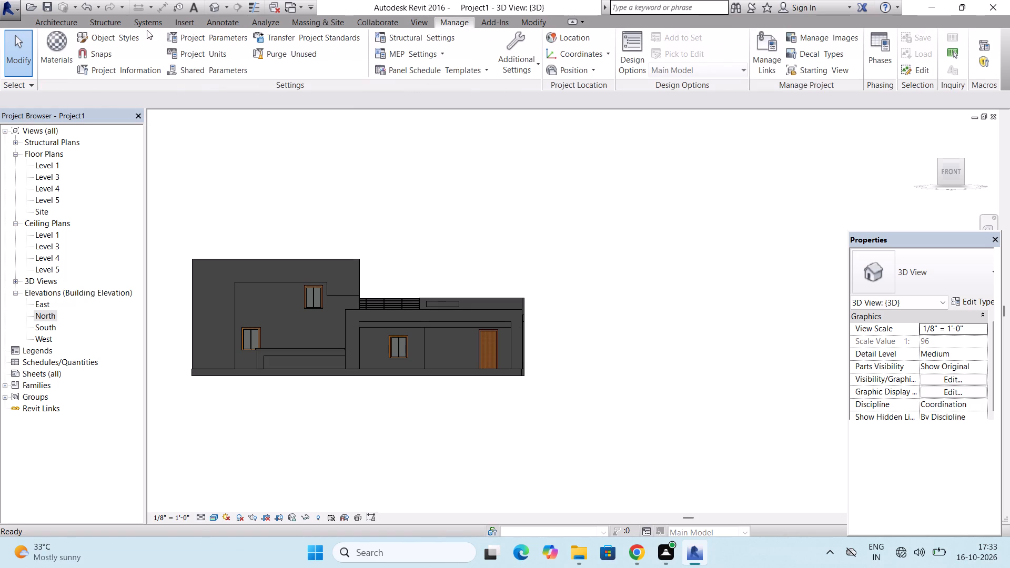
pyautogui.click(56, 57)
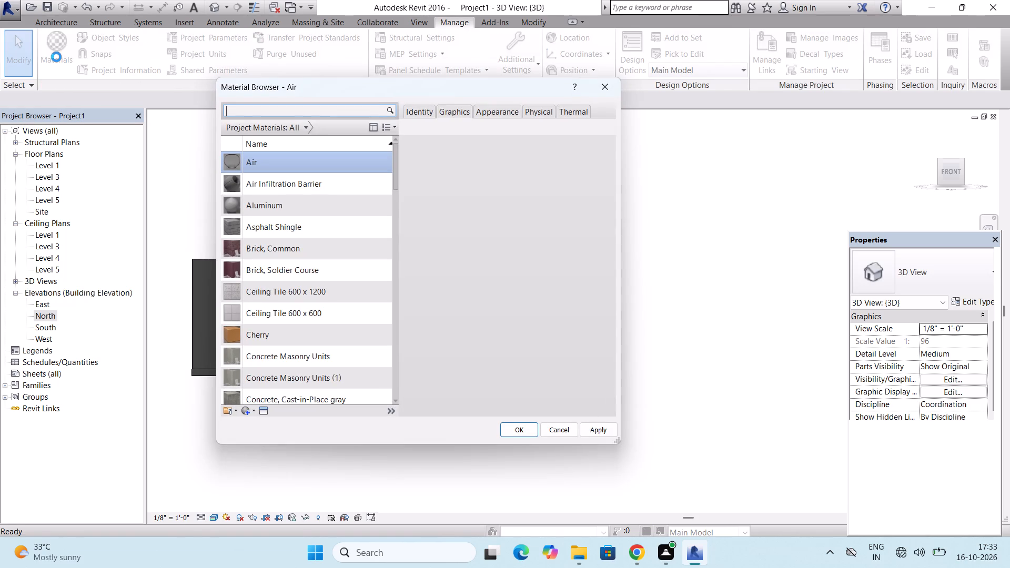
pyautogui.click(246, 412)
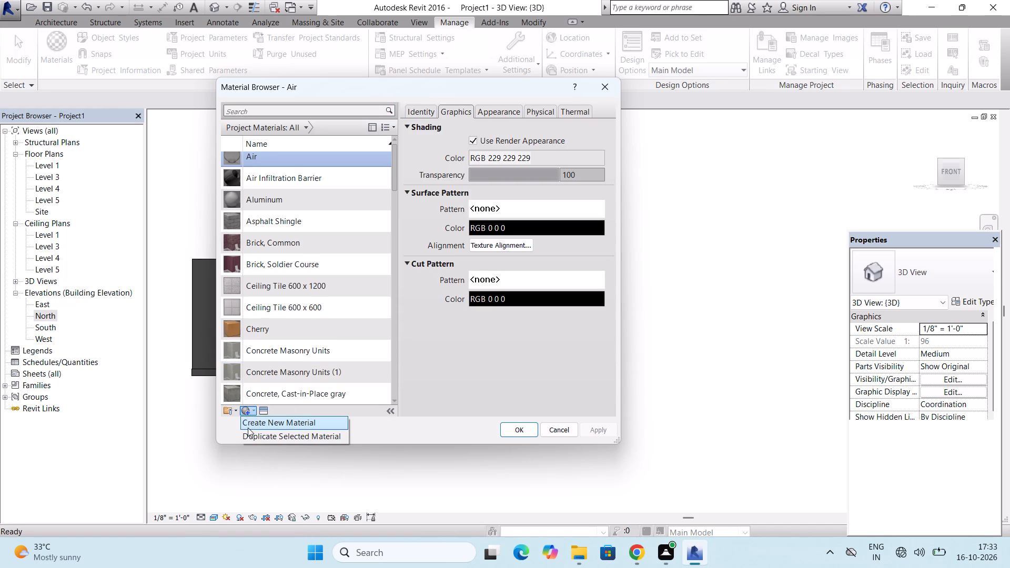
pyautogui.click(251, 437)
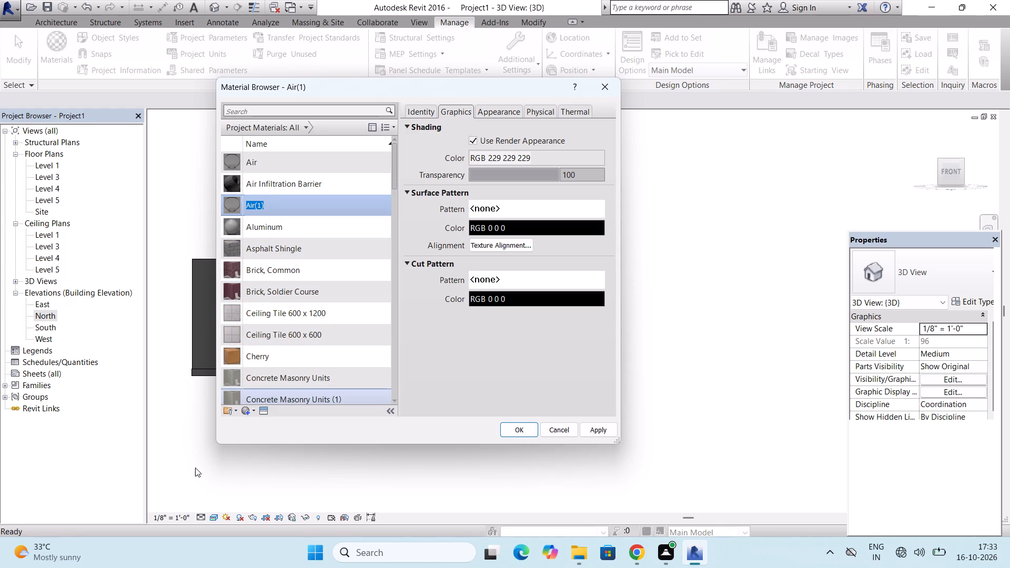
pyautogui.press('BackSpace')
pyautogui.write('BIU')
pyautogui.press('e')
pyautogui.press('Return')
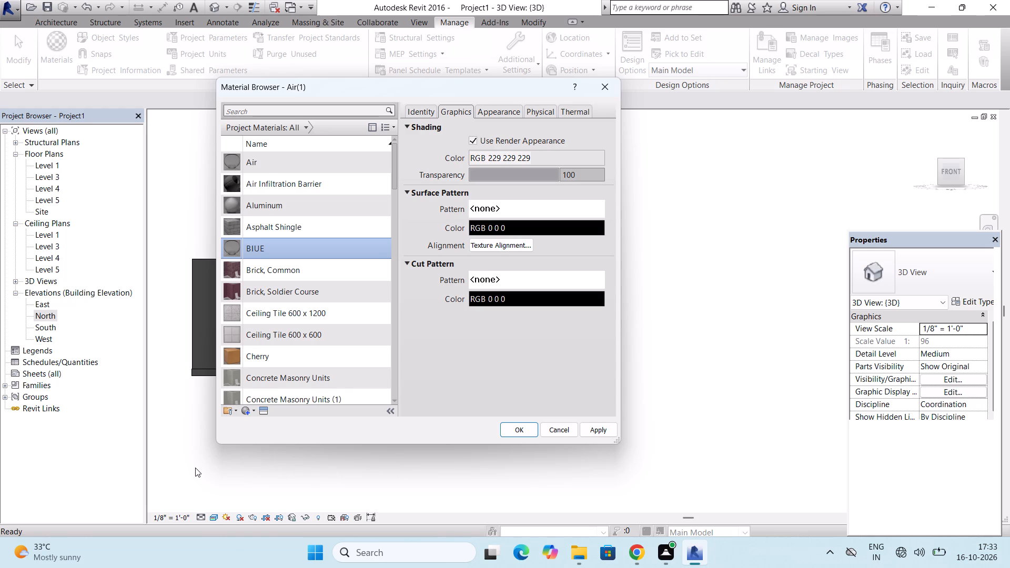
# Search the project materials for BLUE, then clear the search so that the full material list is shown.
pyautogui.click(302, 110)
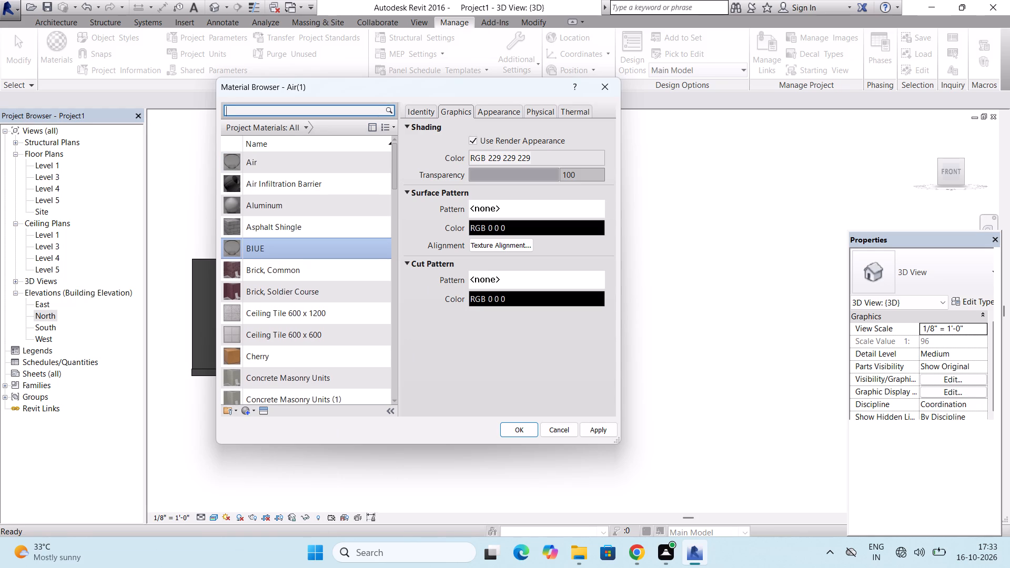
pyautogui.press('b')
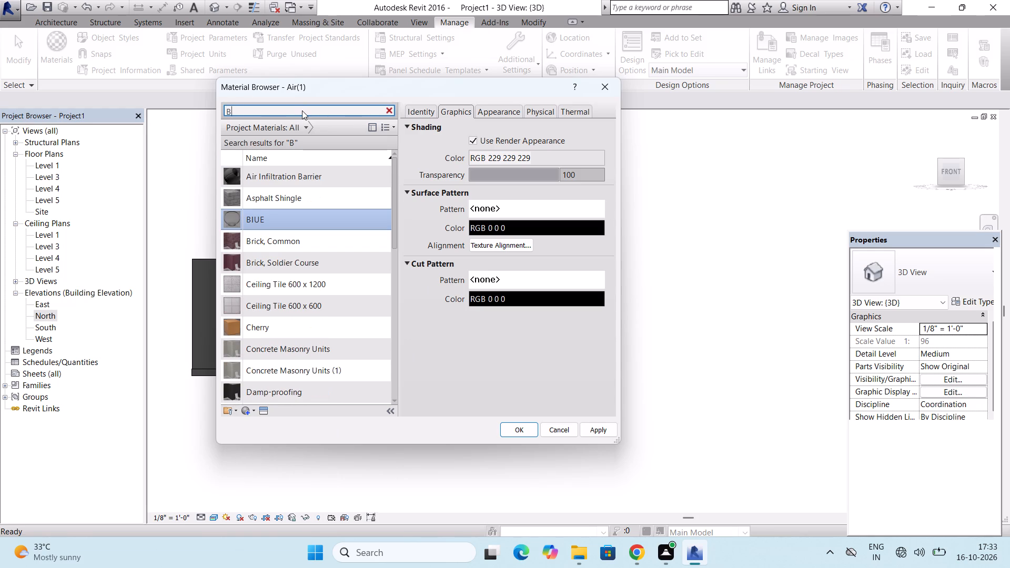
pyautogui.press('l')
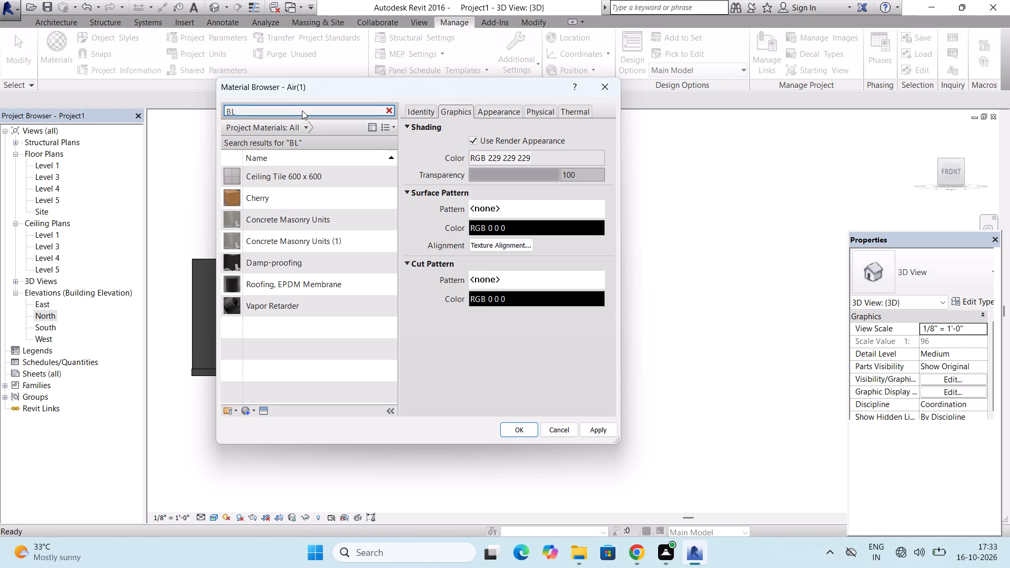
pyautogui.press('u')
pyautogui.press('e')
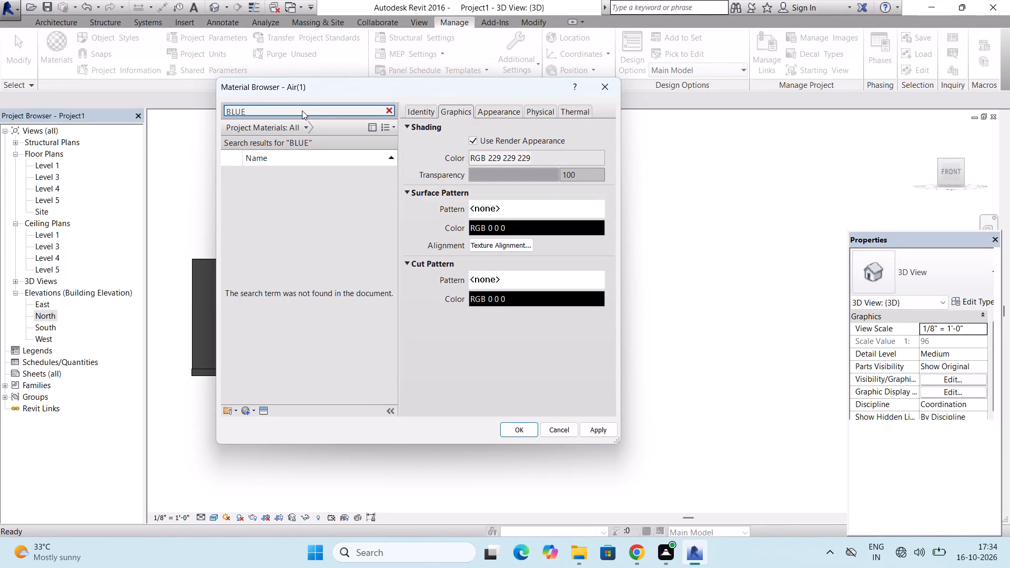
pyautogui.click(306, 108)
pyautogui.press('BackSpace')
pyautogui.press('BackSpace')
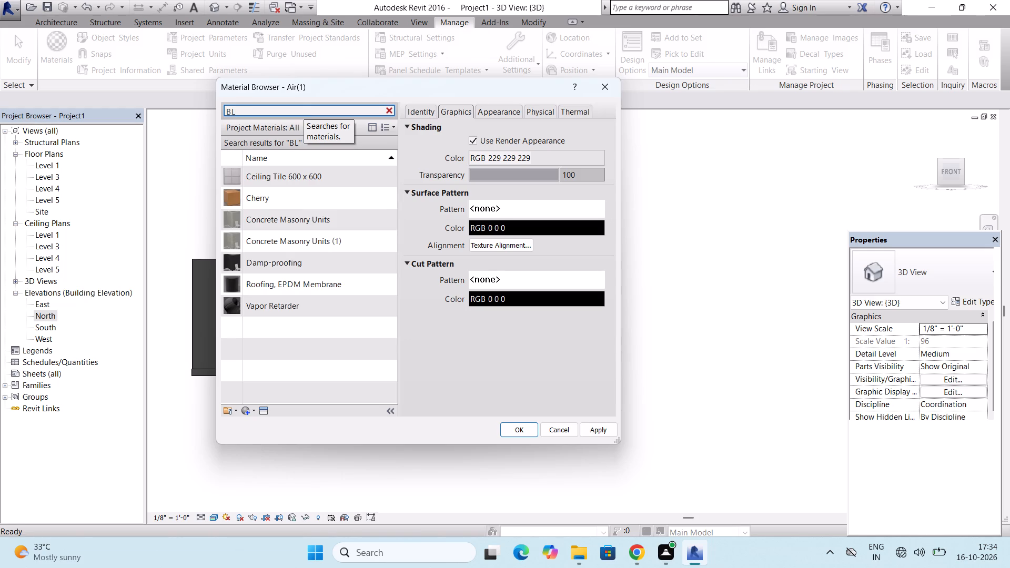
pyautogui.press('BackSpace')
pyautogui.press('BackSpace')
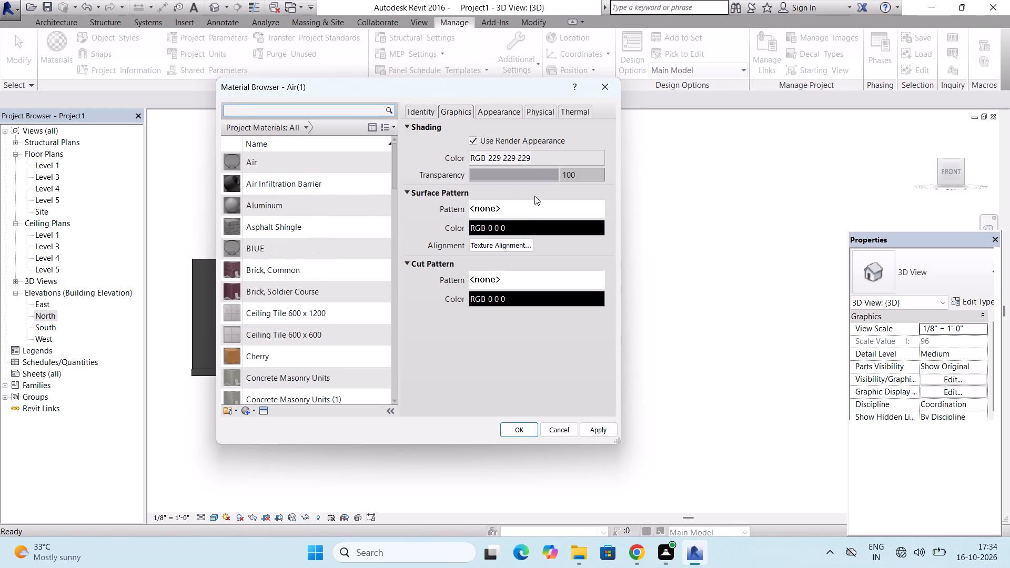
# Set the BIUE material's cut pattern color to cyan, RGB 0 255 255, and accept the material changes.
pyautogui.click(536, 174)
pyautogui.click(540, 162)
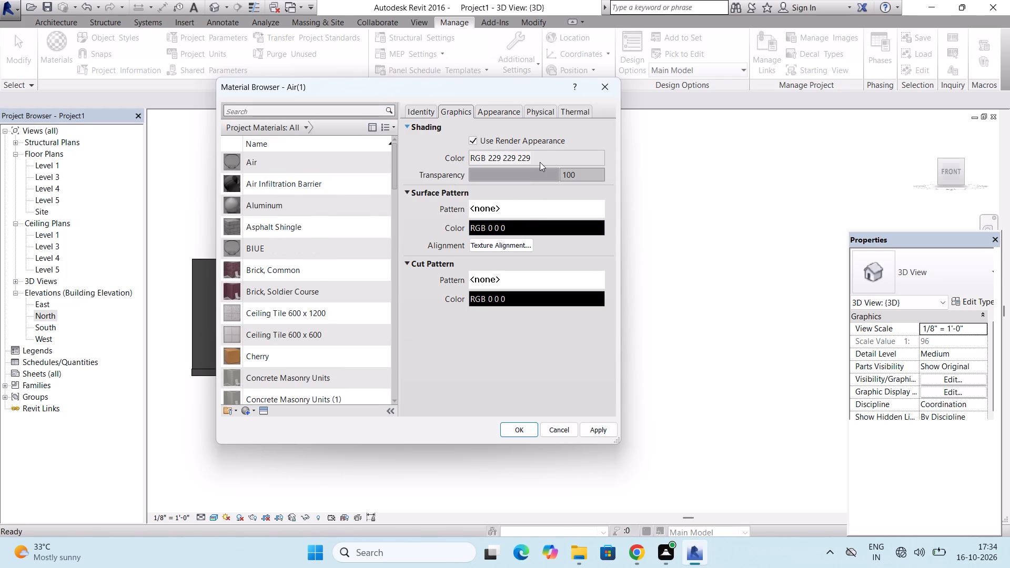
pyautogui.click(514, 296)
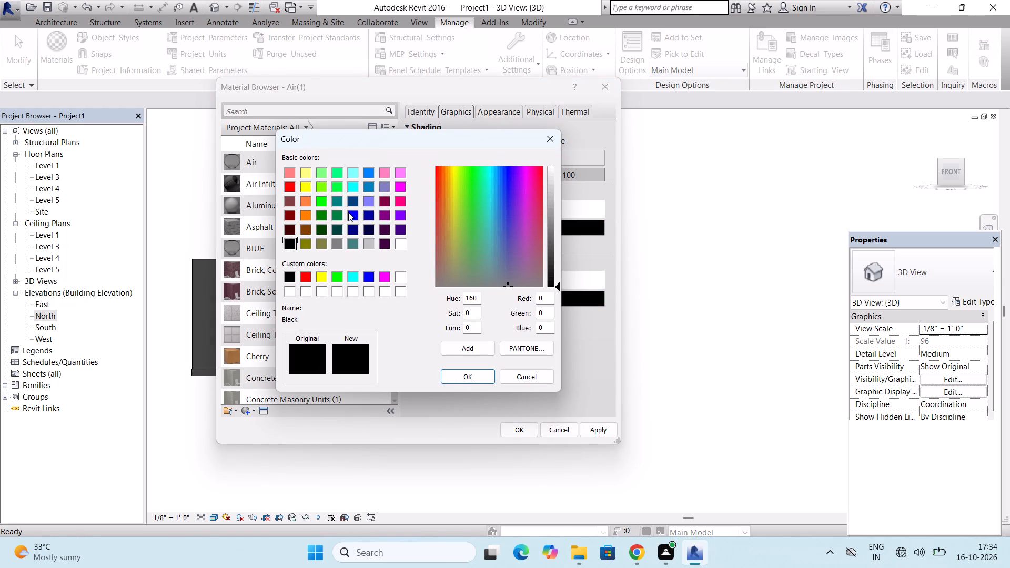
pyautogui.click(352, 276)
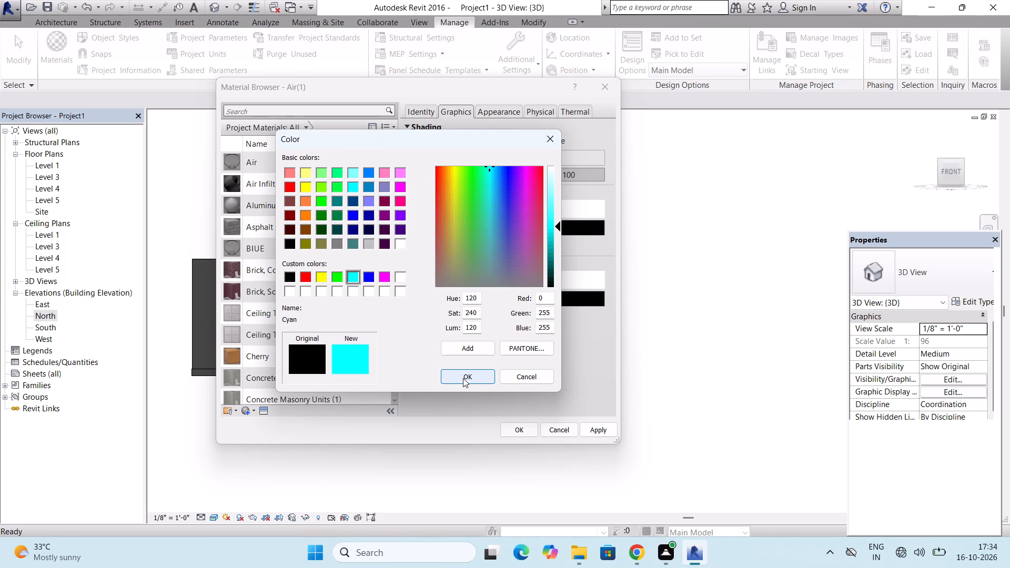
pyautogui.click(468, 351)
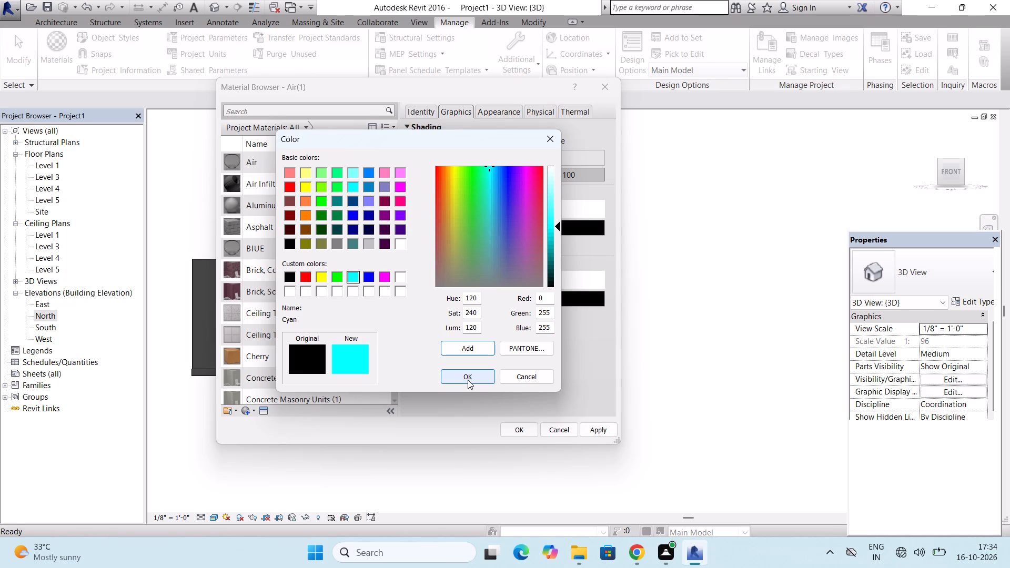
pyautogui.click(468, 380)
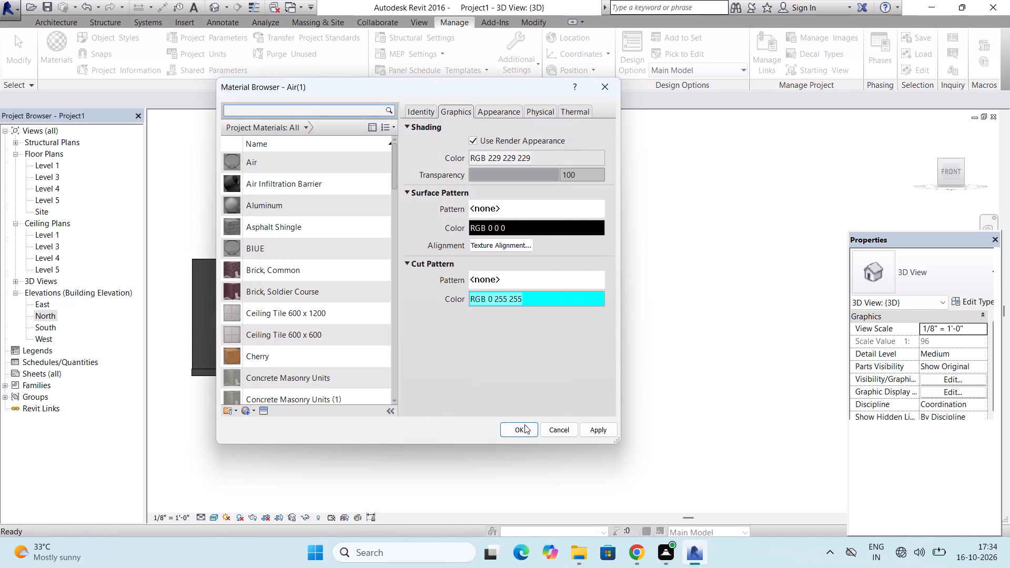
pyautogui.click(524, 424)
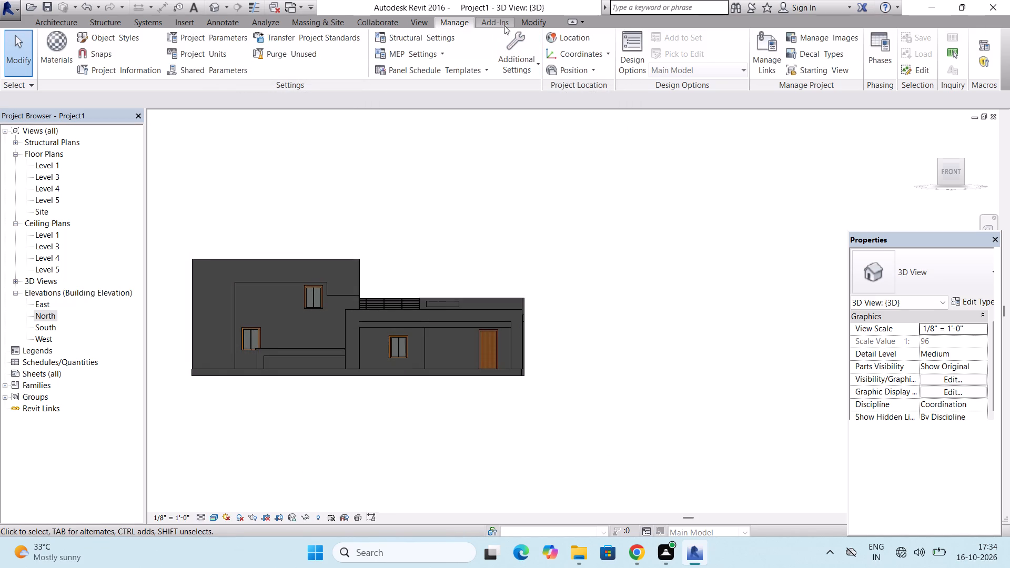
# Start the Paint tool and look through the project materials it offers for the facade.
pyautogui.click(531, 22)
pyautogui.doubleClick(531, 22)
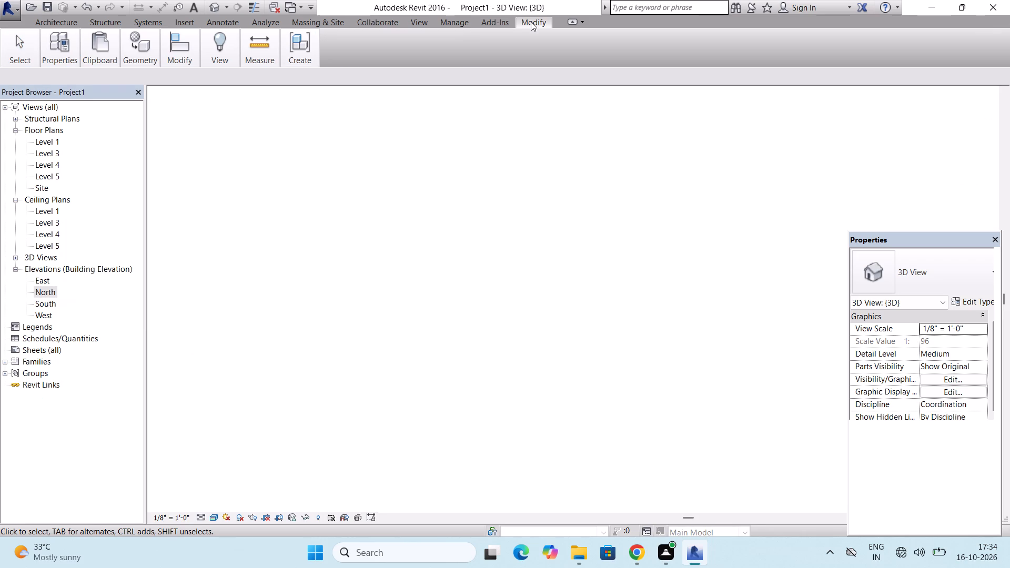
pyautogui.click(533, 22)
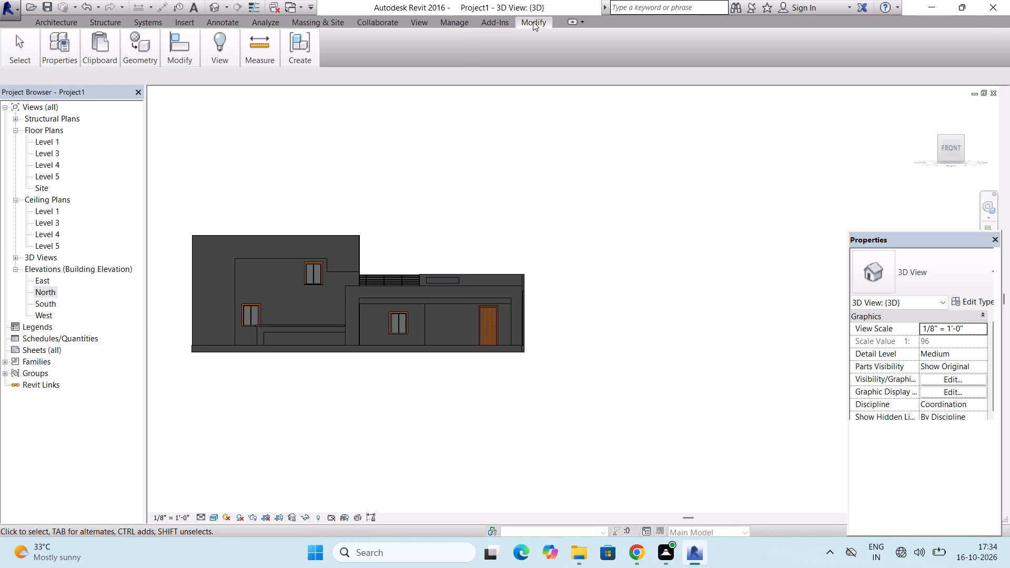
pyautogui.click(533, 22)
pyautogui.click(533, 22)
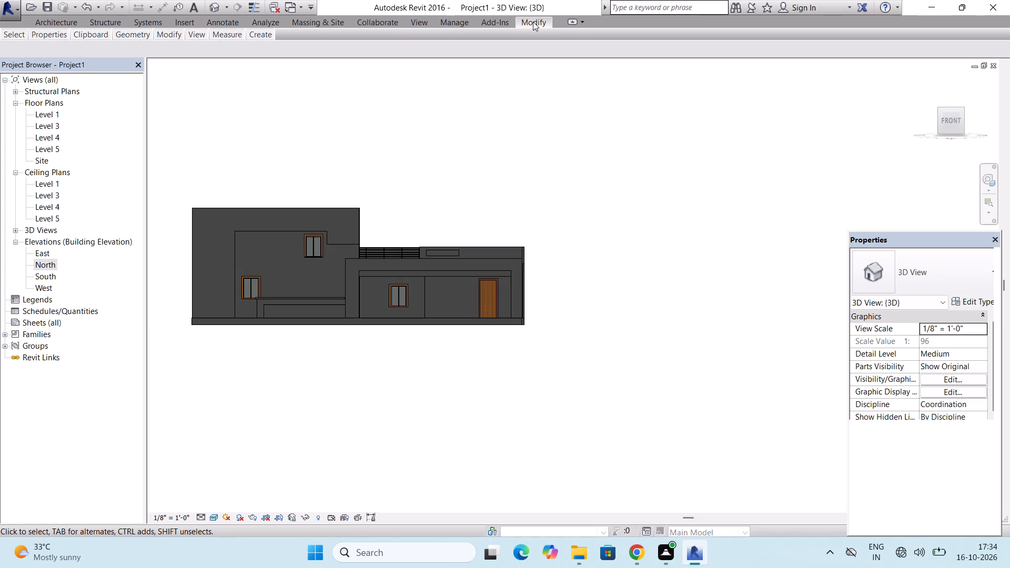
pyautogui.doubleClick(533, 22)
pyautogui.doubleClick(533, 22)
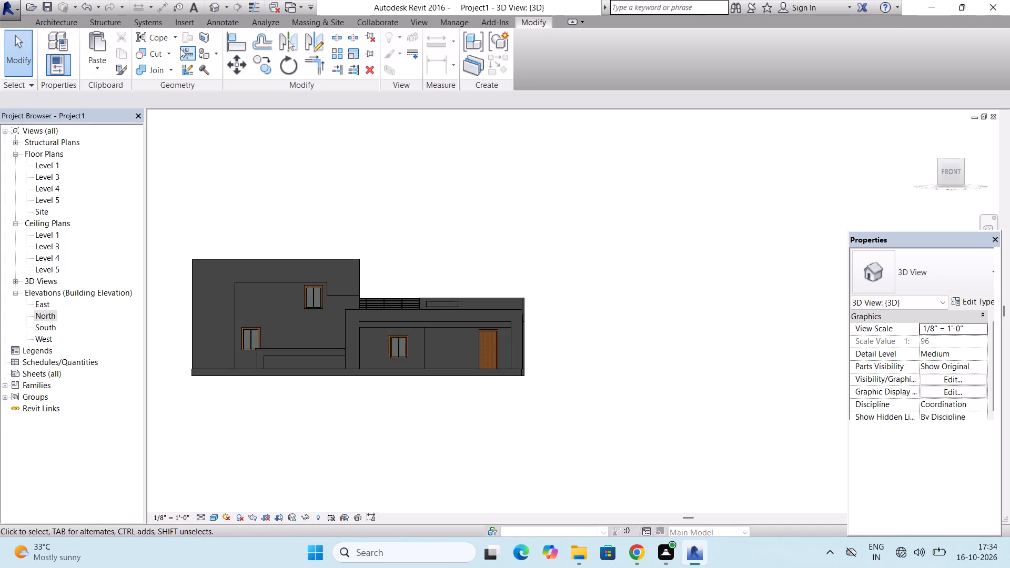
pyautogui.click(214, 50)
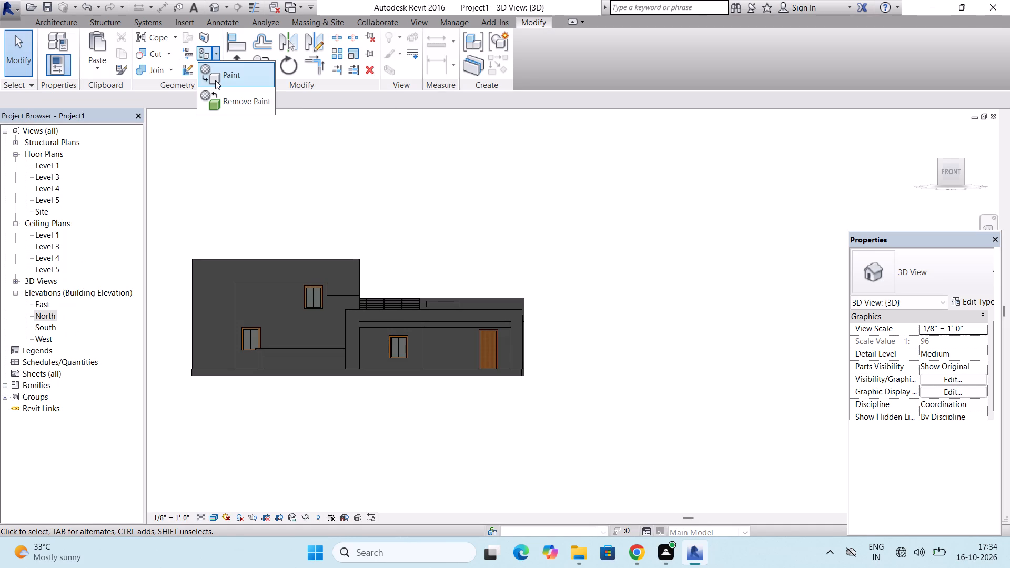
pyautogui.click(215, 80)
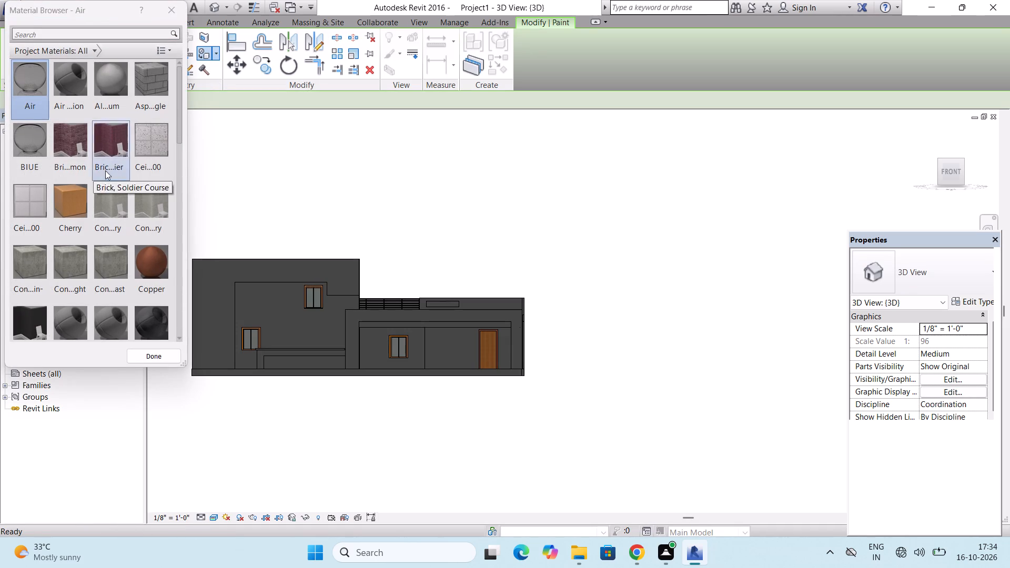
pyautogui.scroll(-7, 103, 186)
pyautogui.scroll(13, 103, 189)
pyautogui.scroll(-4, 103, 189)
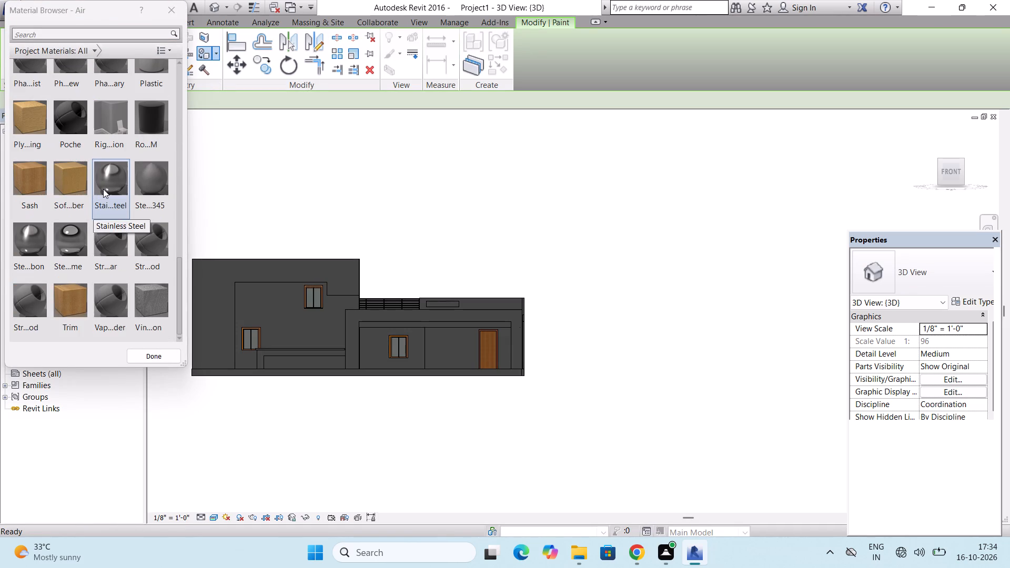
pyautogui.scroll(-8, 103, 189)
pyautogui.scroll(3, 103, 189)
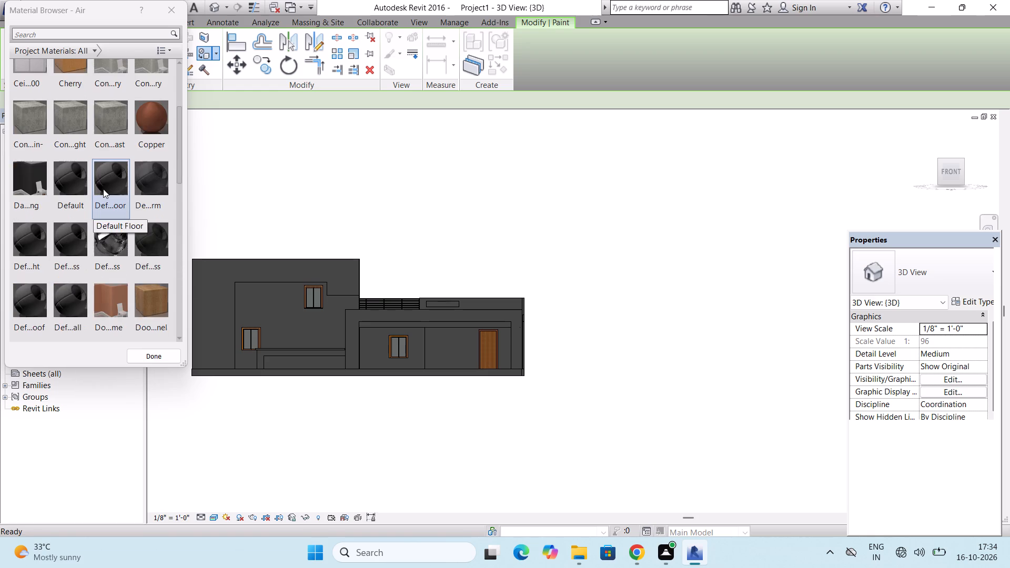
pyautogui.scroll(3, 103, 189)
pyautogui.scroll(-3, 103, 189)
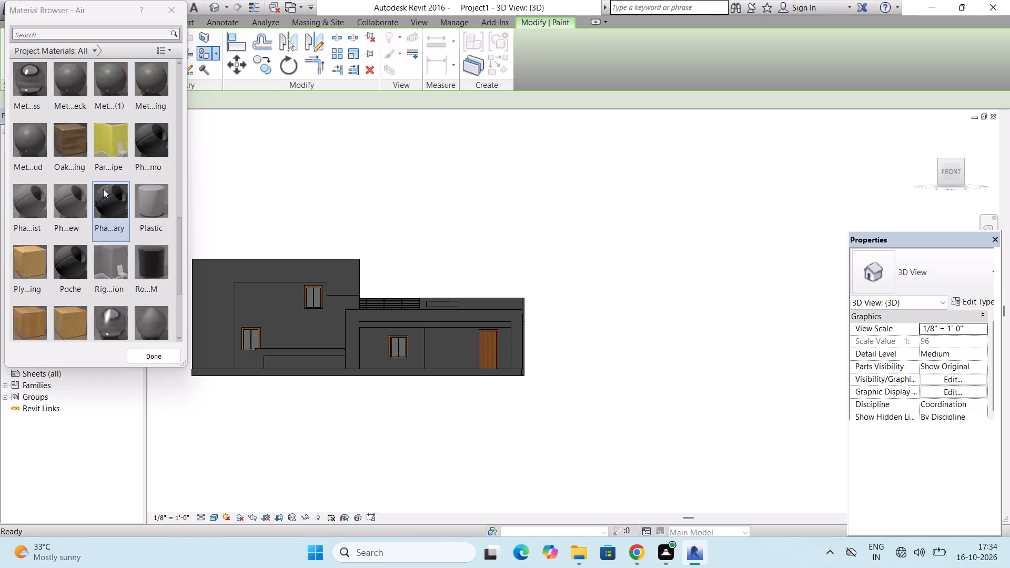
pyautogui.scroll(-1, 103, 189)
pyautogui.scroll(2, 103, 189)
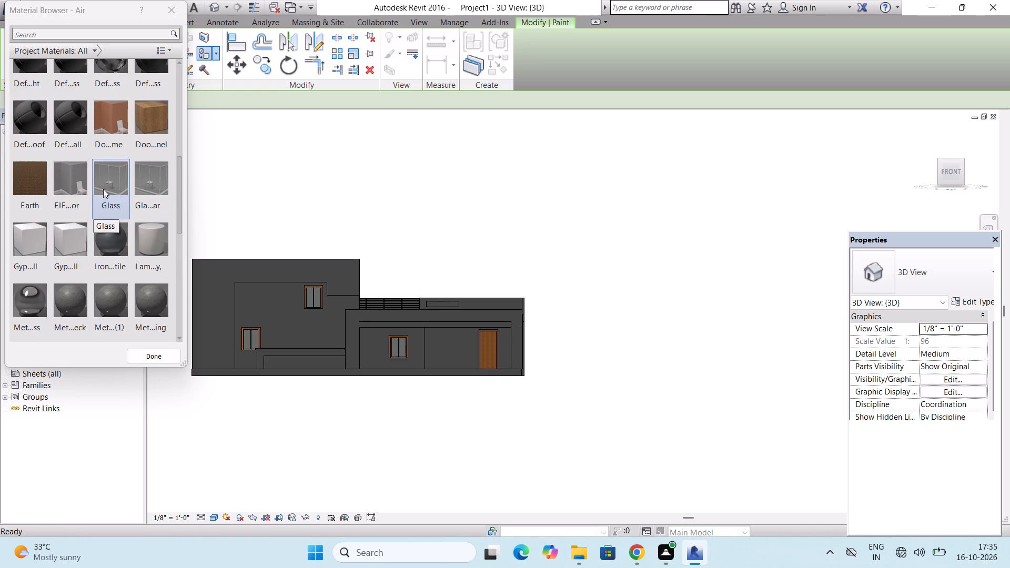
pyautogui.scroll(-1, 103, 189)
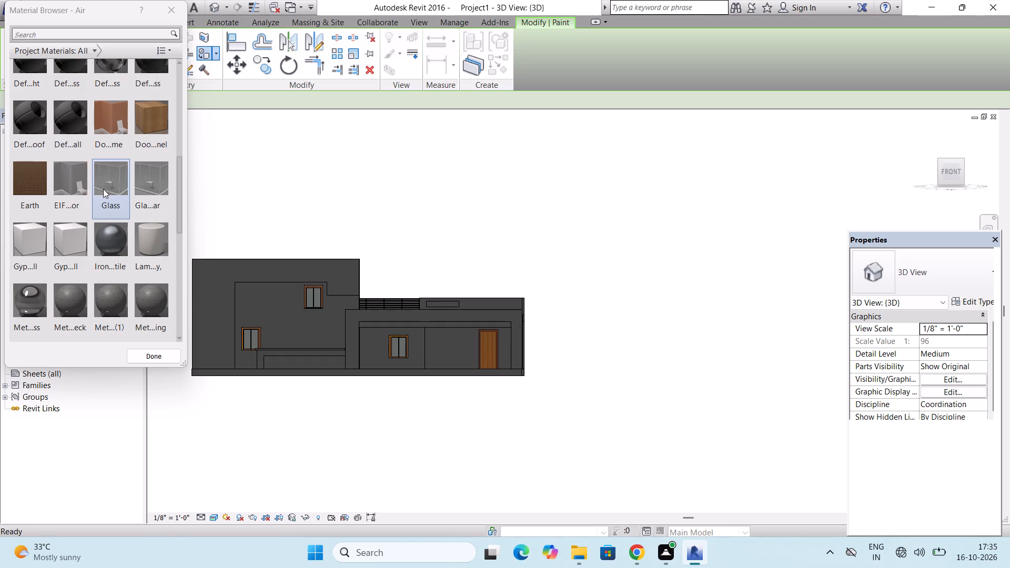
pyautogui.scroll(3, 103, 189)
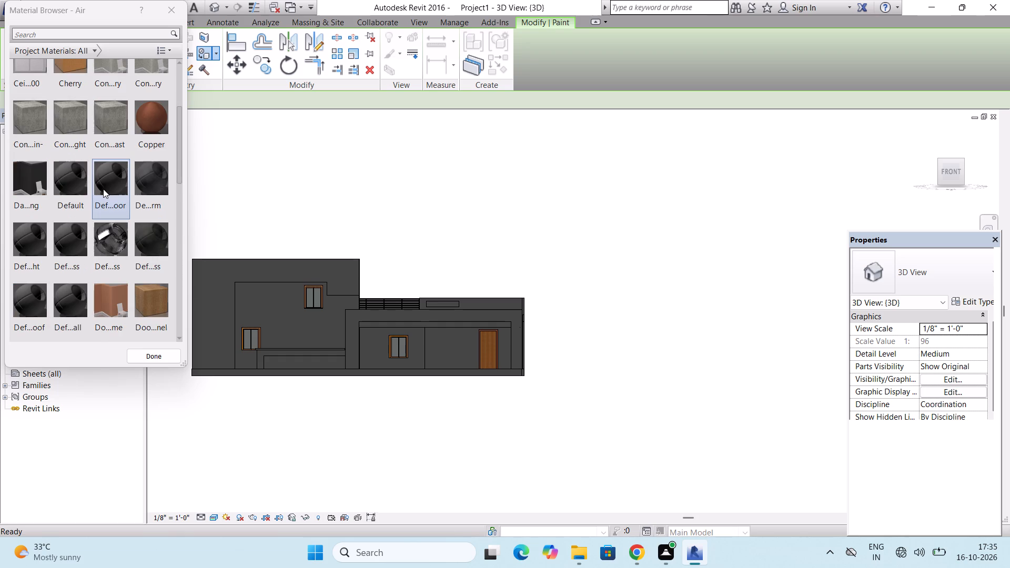
pyautogui.scroll(-4, 103, 189)
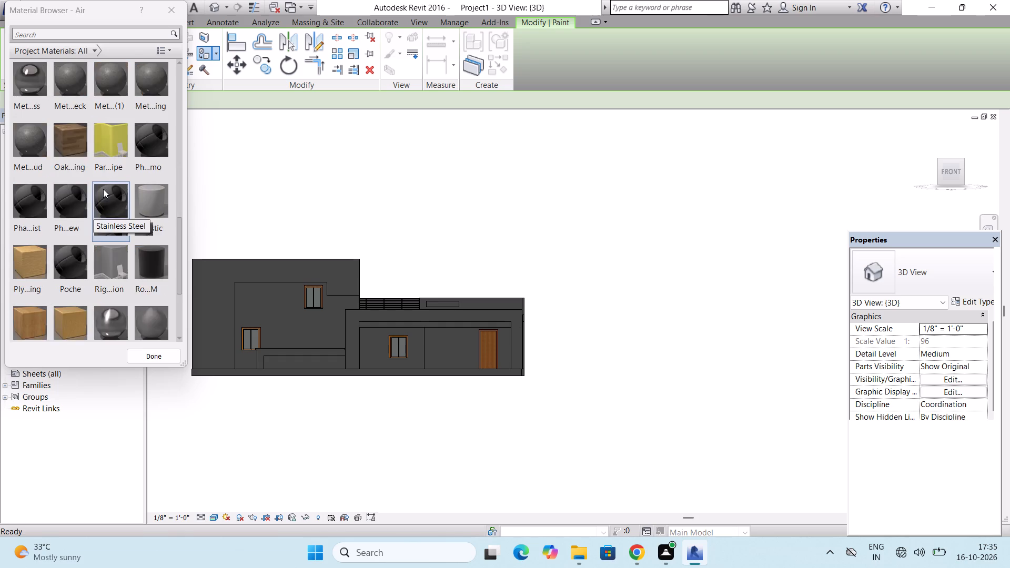
pyautogui.scroll(-3, 103, 189)
pyautogui.scroll(8, 103, 189)
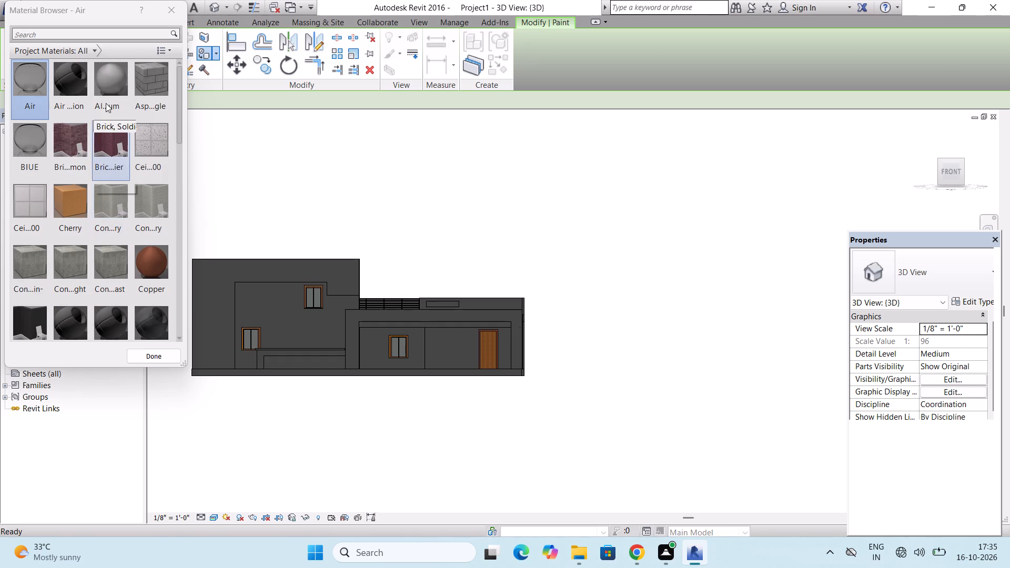
# Search the Paint tool's project materials for BL, then close the material browser without painting.
pyautogui.click(103, 31)
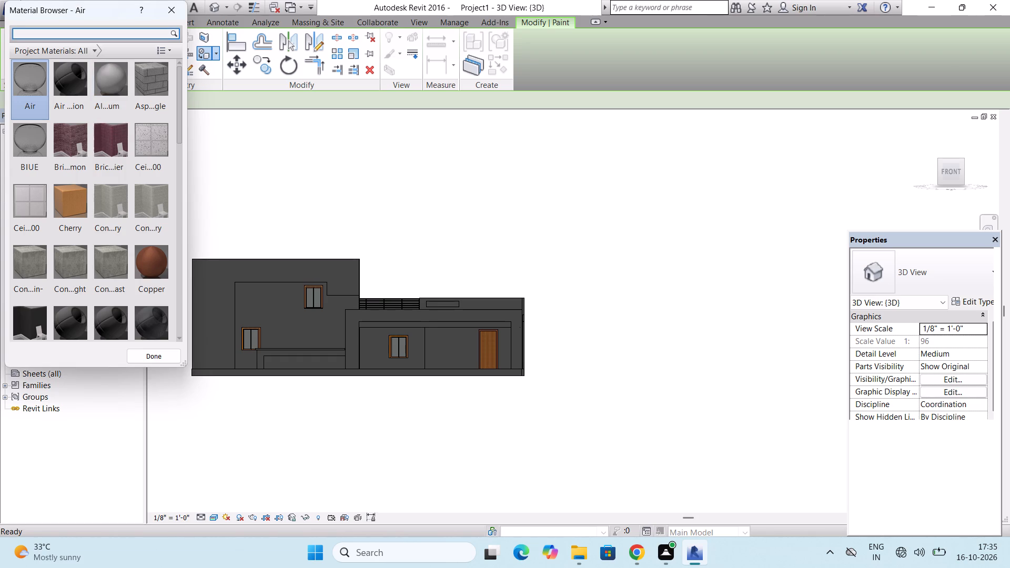
pyautogui.press('b')
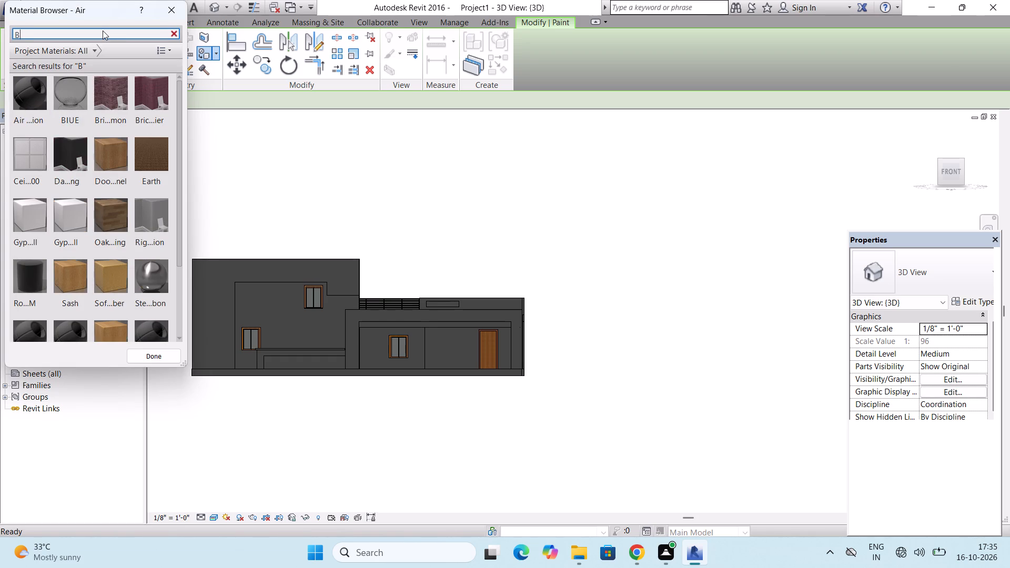
pyautogui.press('l')
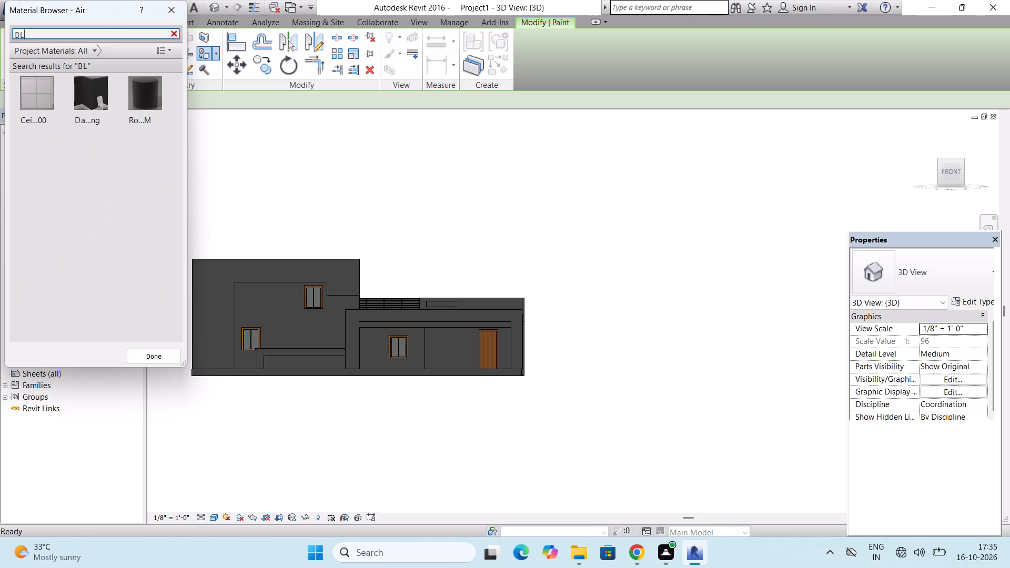
pyautogui.click(172, 9)
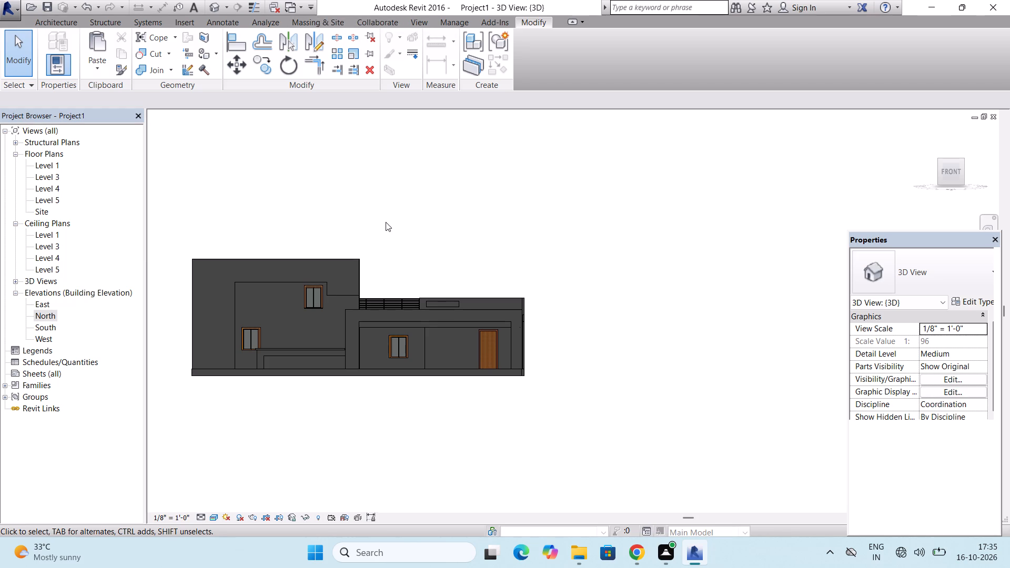
pyautogui.scroll(-2, 389, 232)
pyautogui.scroll(1, 385, 249)
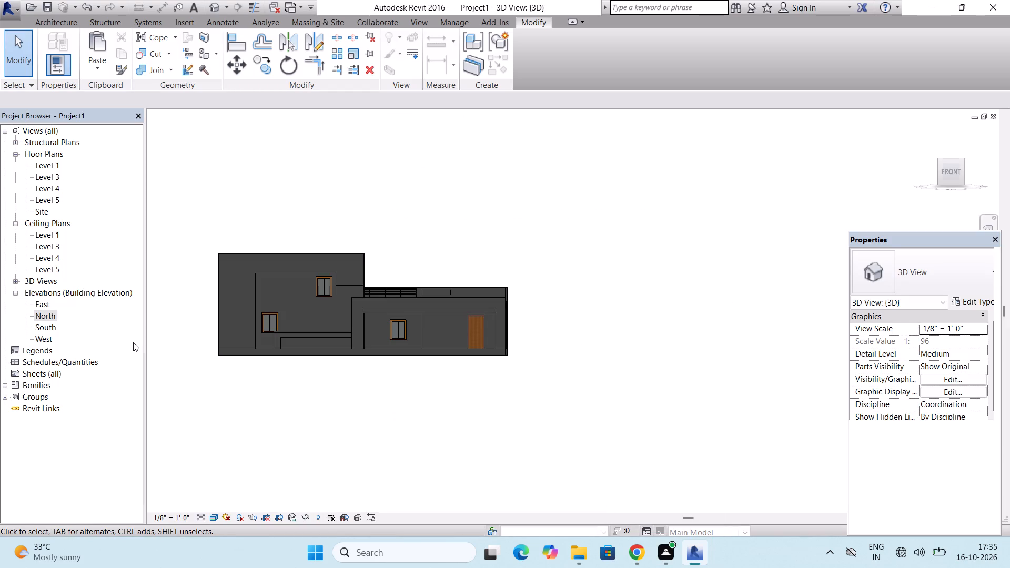
# Save the project to the Desktop under the file name Project1125.
pyautogui.hotkey('ctrl', 's')
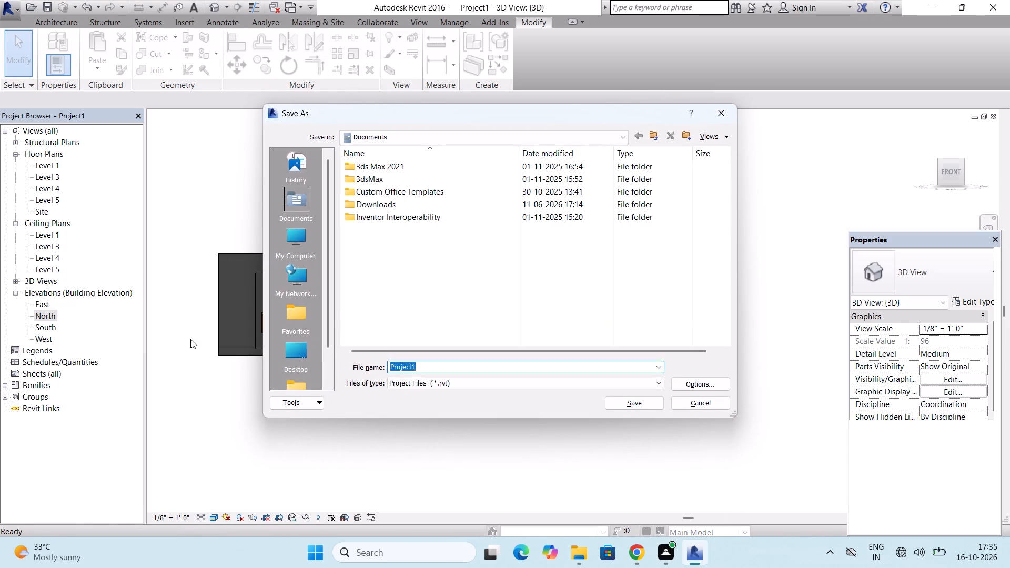
pyautogui.click(292, 344)
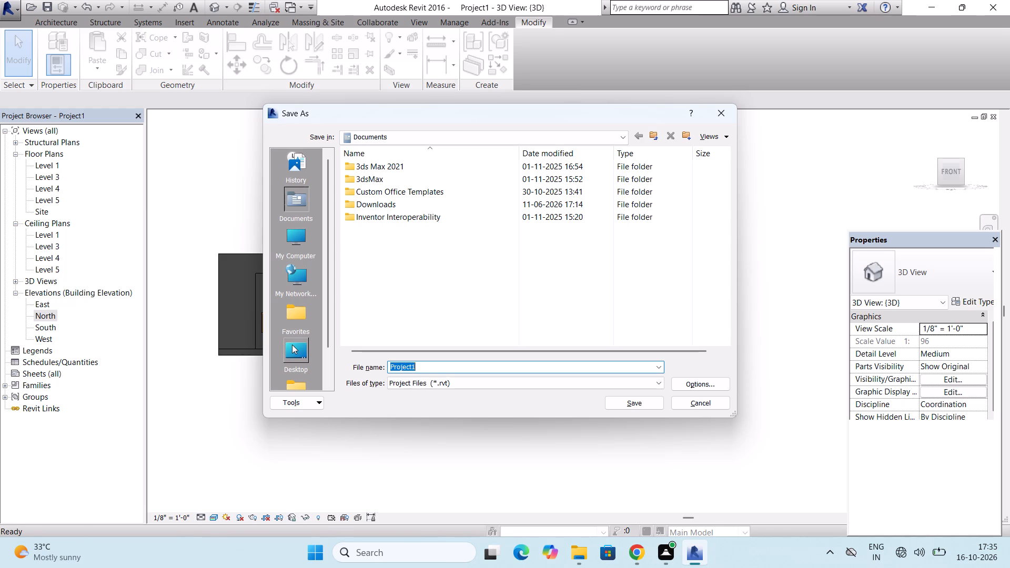
pyautogui.click(433, 369)
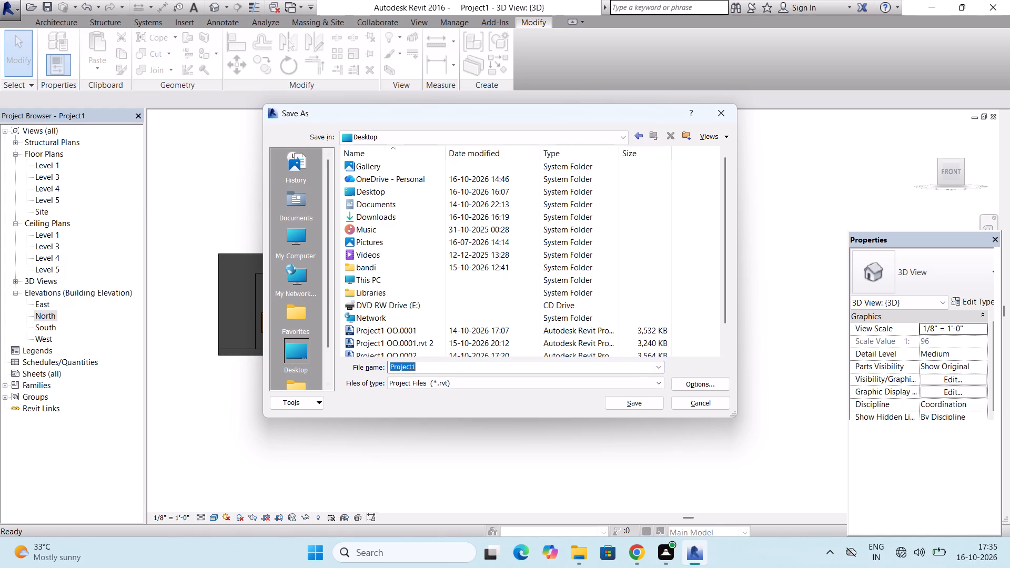
pyautogui.click(433, 369)
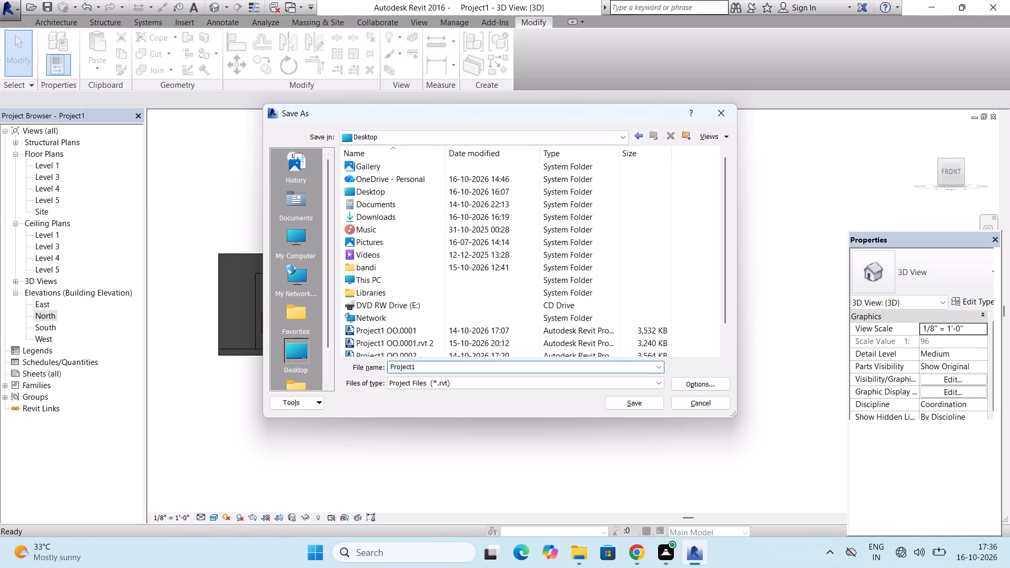
pyautogui.press('1')
pyautogui.press('2')
pyautogui.press('5')
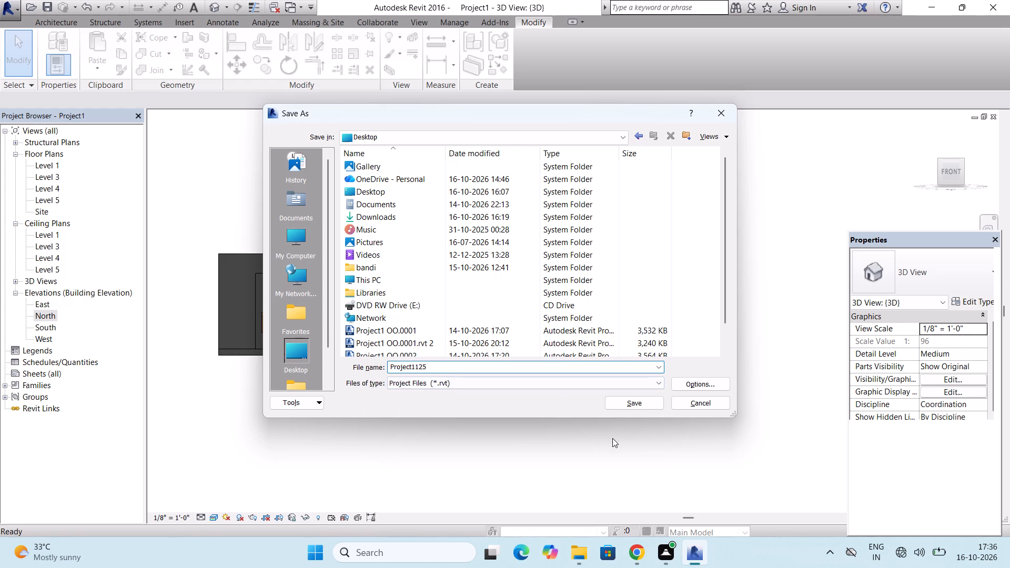
pyautogui.click(629, 402)
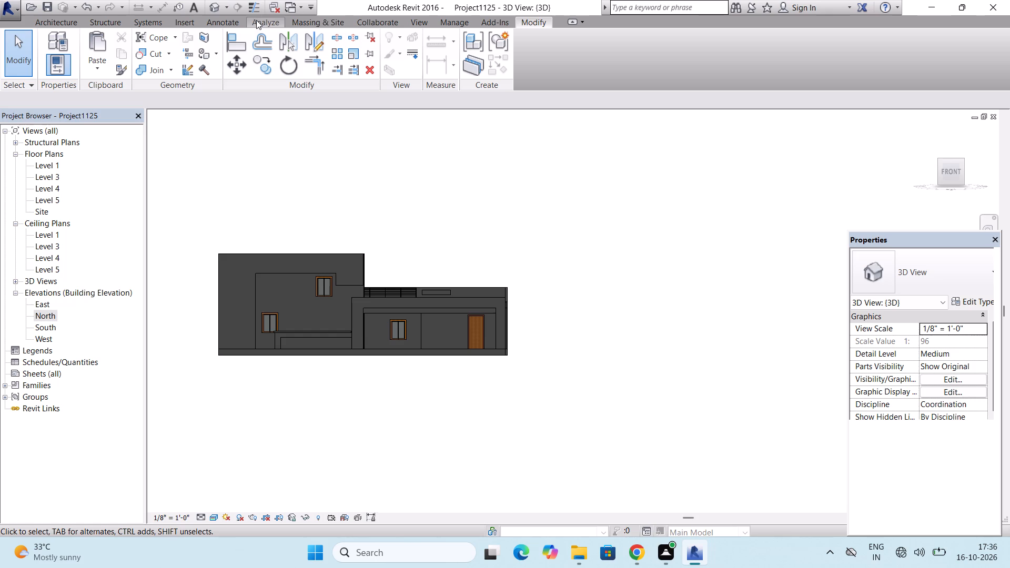
# Render the front 3D view using a render region enlarged on all sides of the house, about 502 by 199 pixels.
pyautogui.click(420, 19)
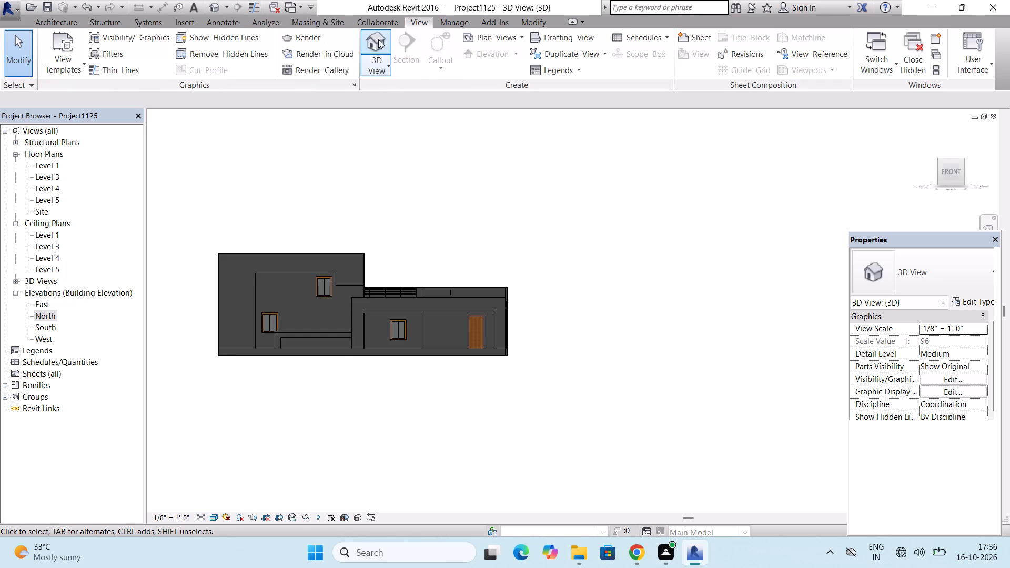
pyautogui.click(317, 39)
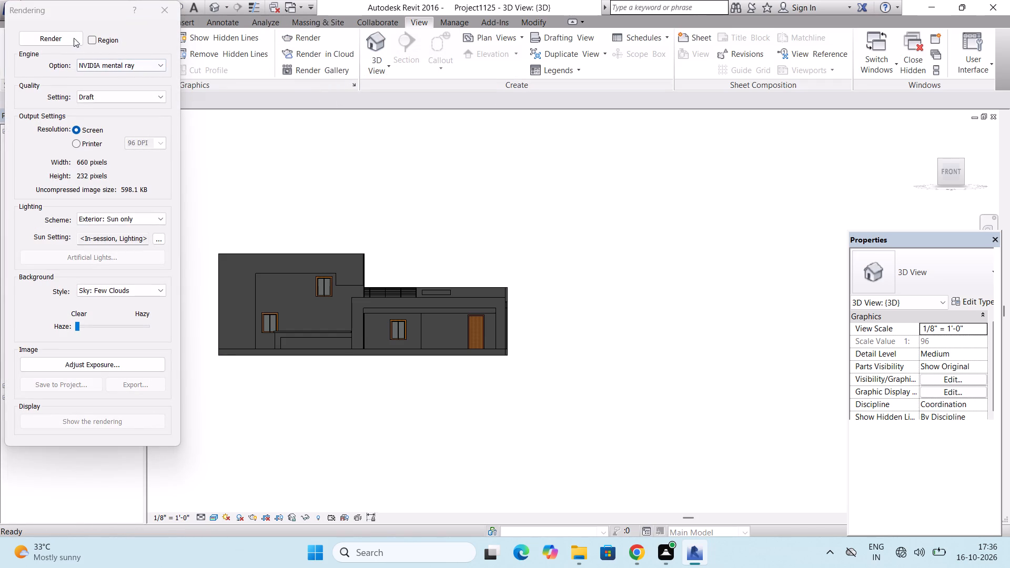
pyautogui.click(92, 38)
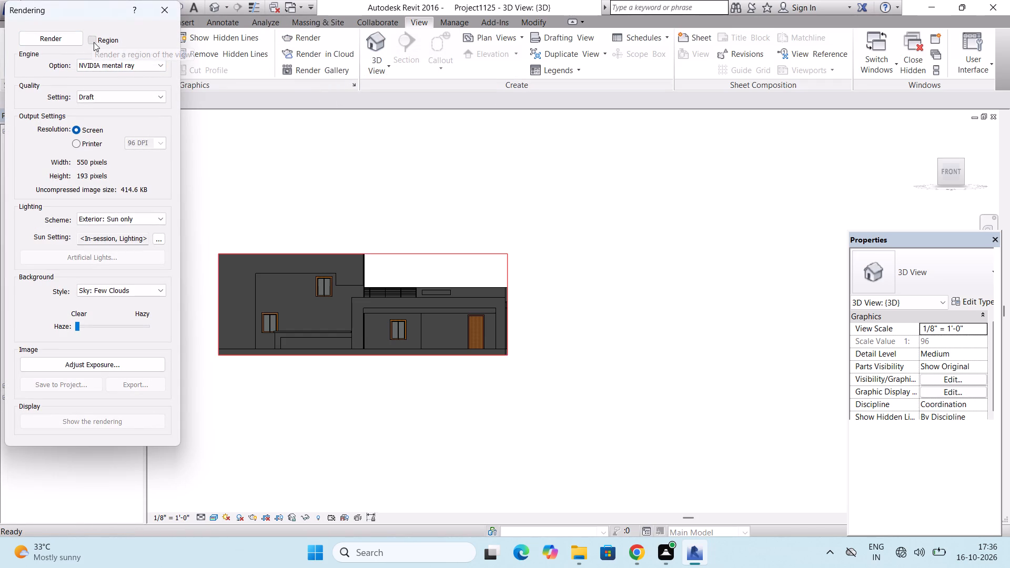
pyautogui.scroll(-3, 392, 297)
pyautogui.scroll(2, 392, 267)
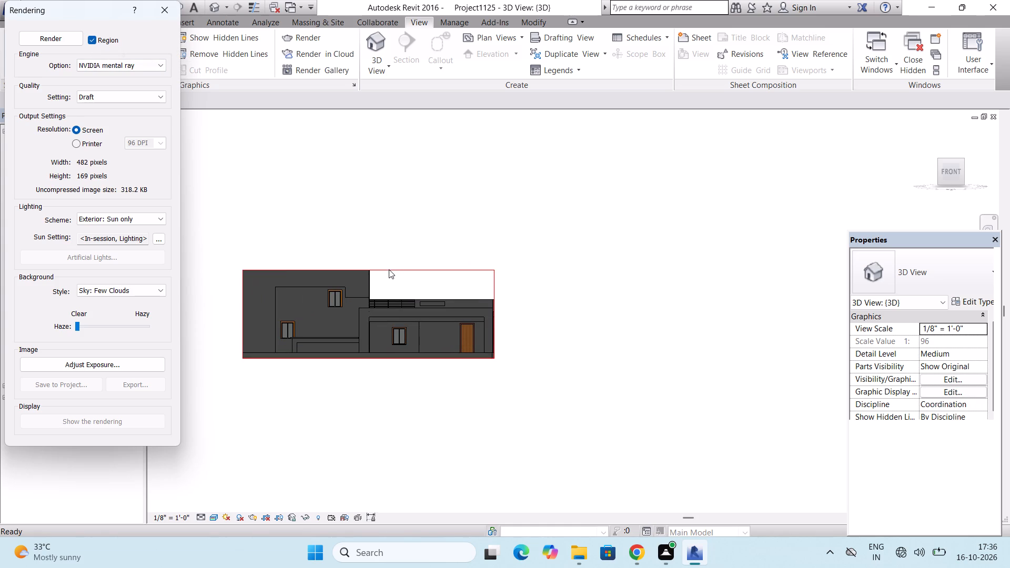
pyautogui.click(389, 269)
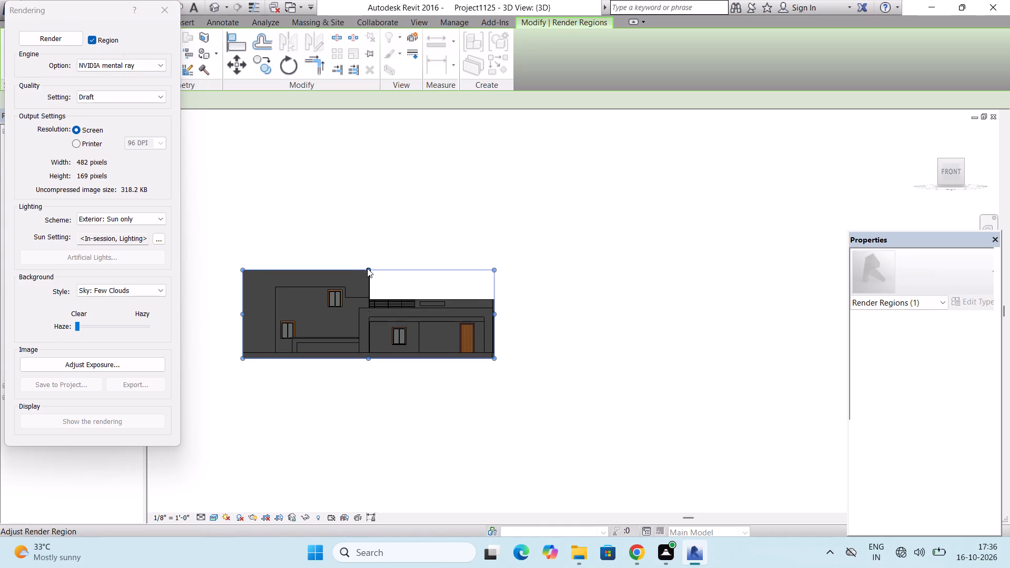
pyautogui.moveTo(367, 268); pyautogui.dragTo(367, 244)
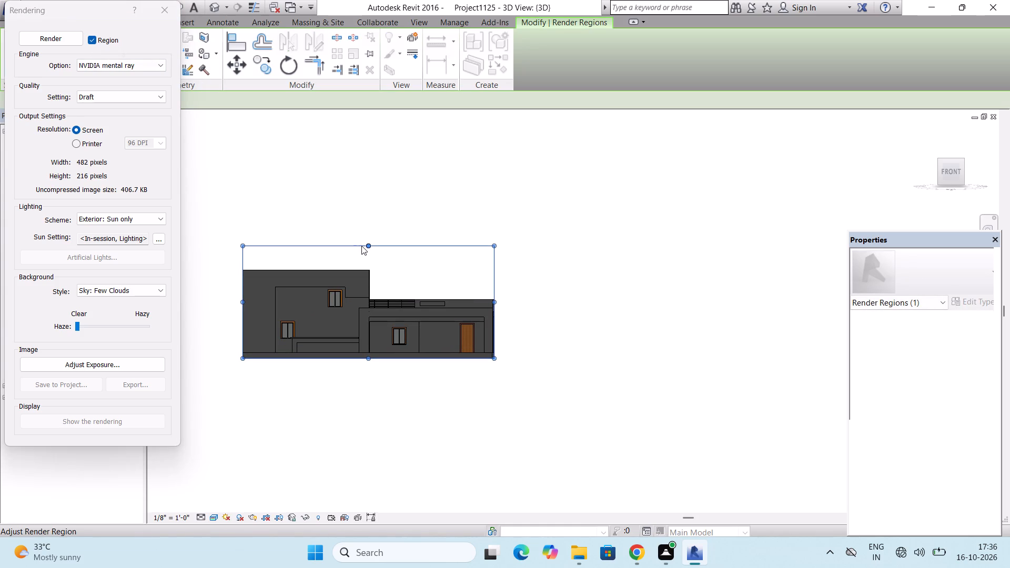
pyautogui.scroll(-1, 294, 300)
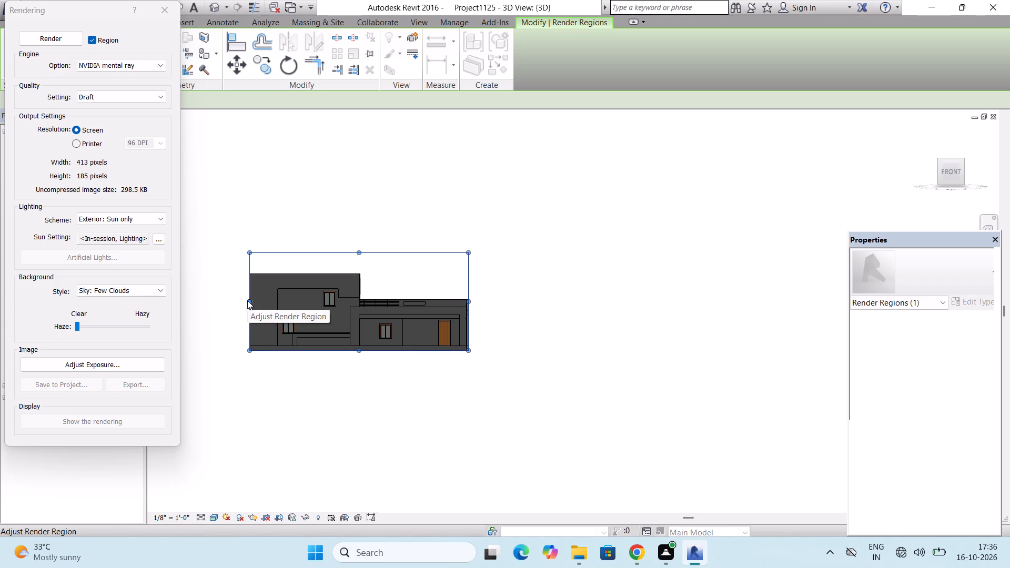
pyautogui.moveTo(250, 300); pyautogui.dragTo(235, 302)
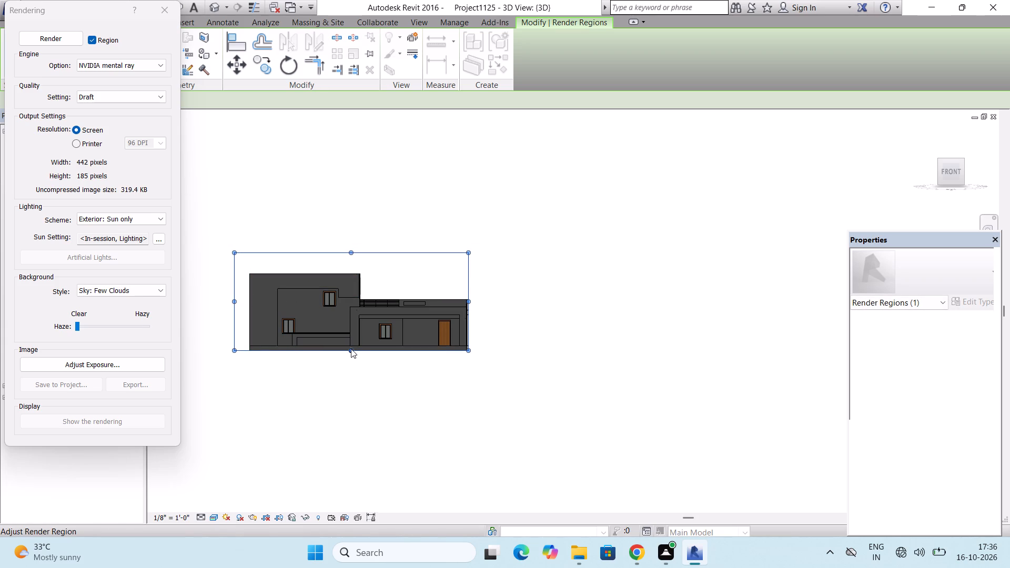
pyautogui.moveTo(351, 349); pyautogui.dragTo(351, 356)
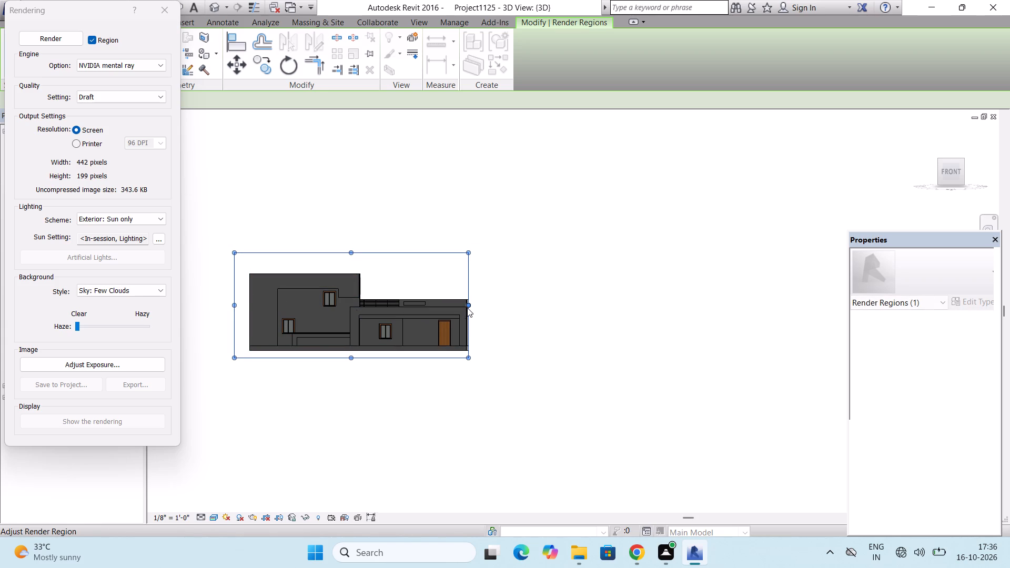
pyautogui.moveTo(467, 303); pyautogui.dragTo(499, 306)
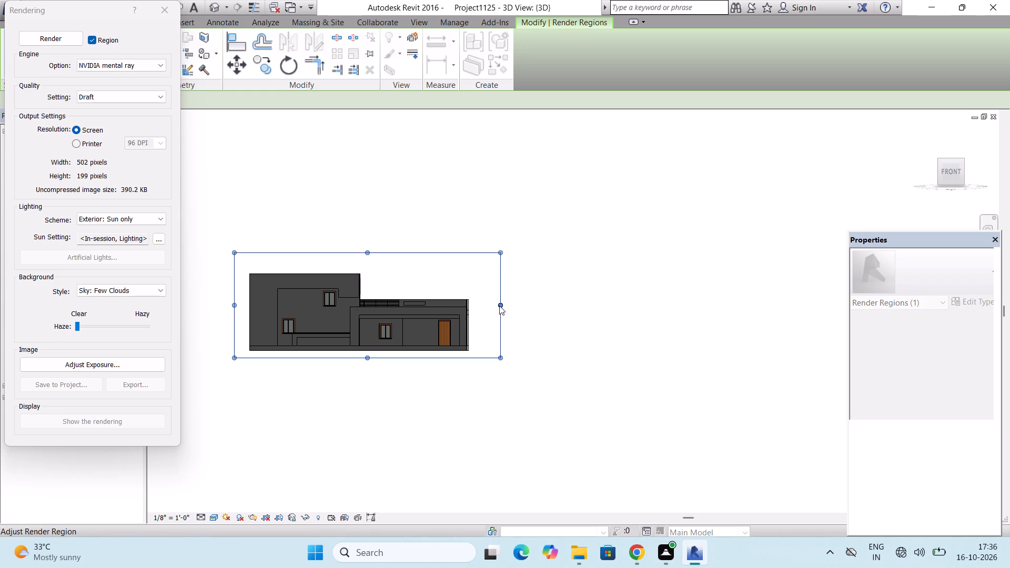
pyautogui.click(68, 36)
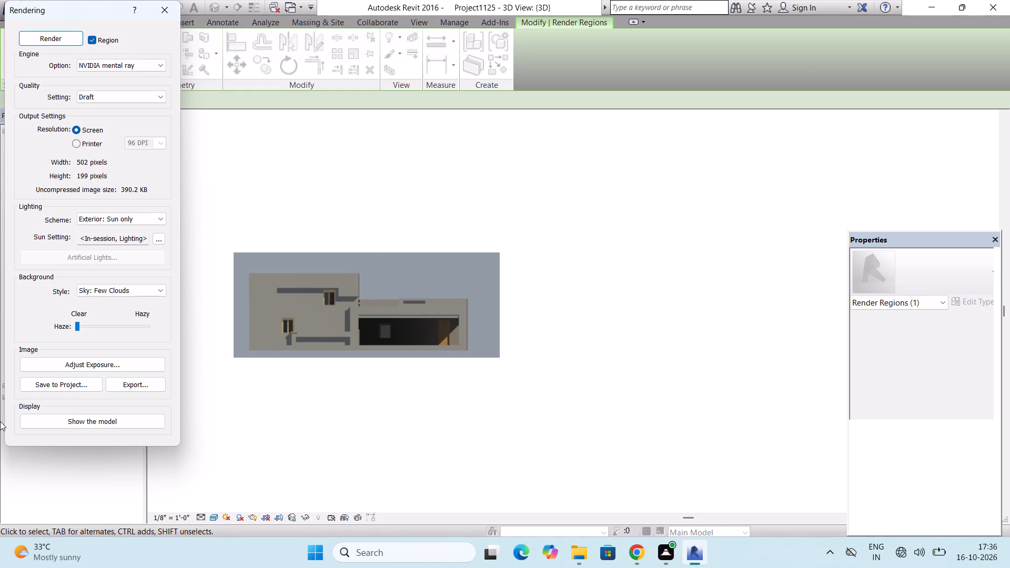
# Save the rendered image into the project with the name -3D-_3.
pyautogui.click(70, 382)
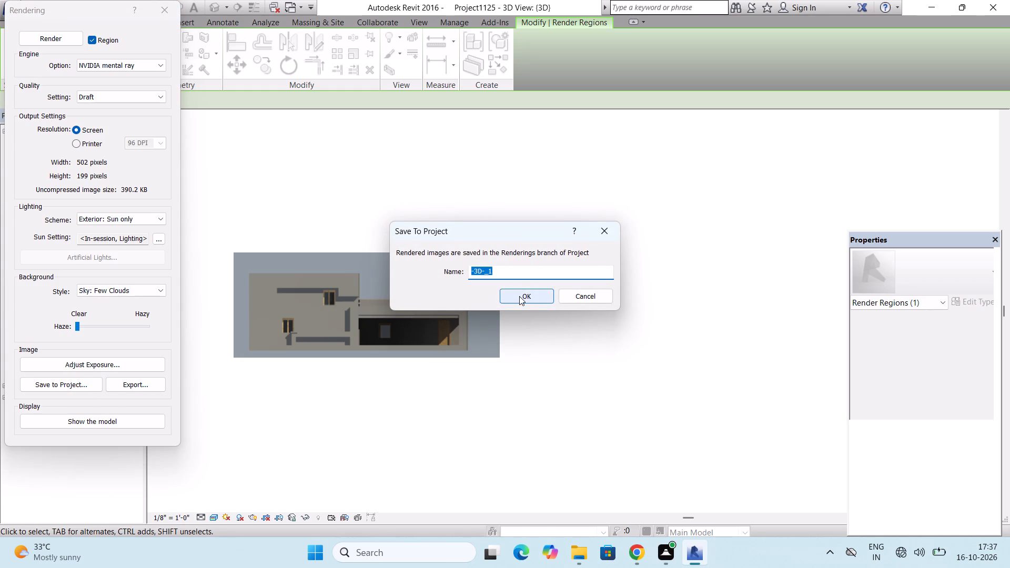
pyautogui.click(516, 270)
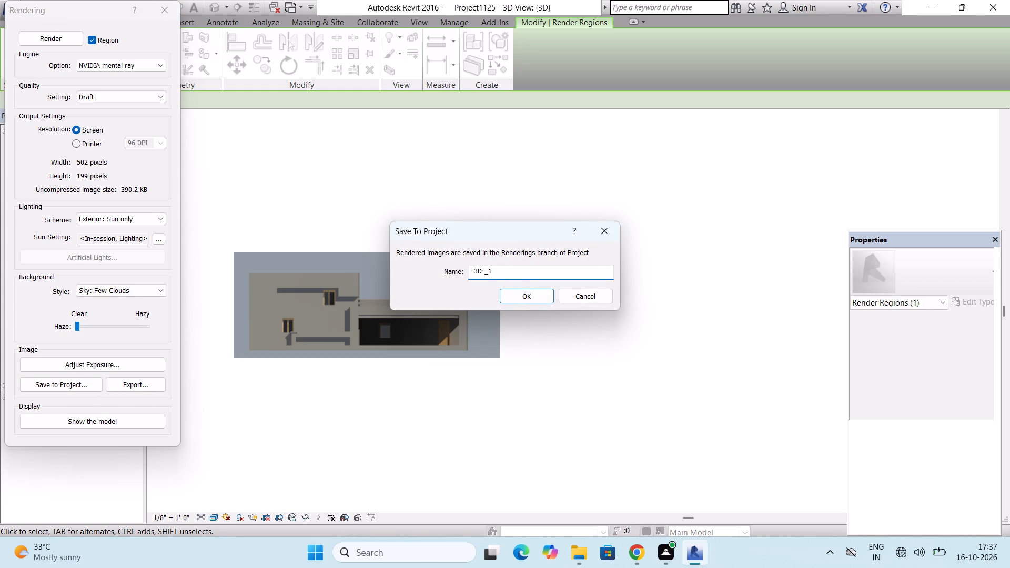
pyautogui.press('BackSpace')
pyautogui.press('3')
pyautogui.click(533, 291)
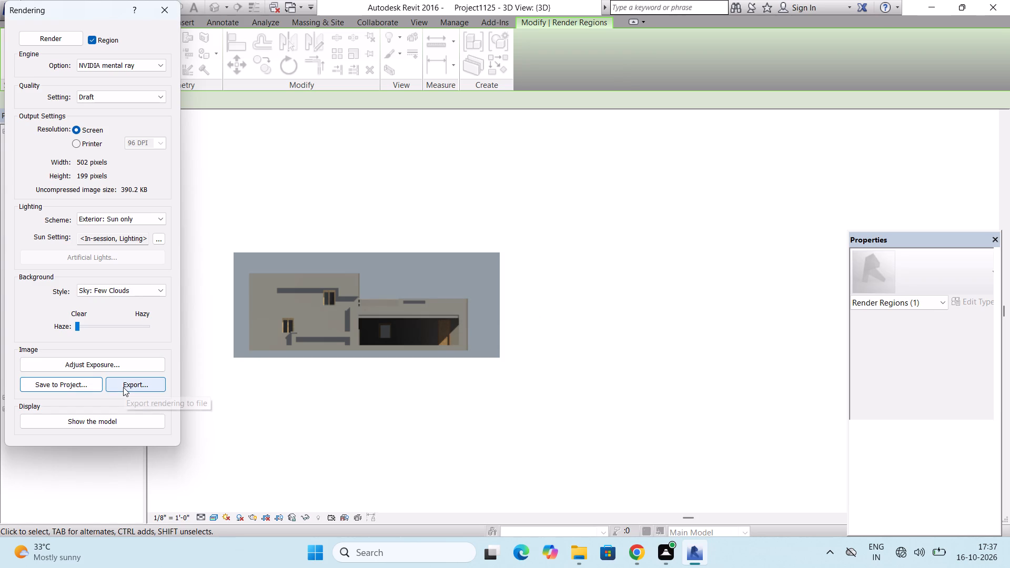
# Export the rendering to the Desktop as a JPEG with the file name {3D} 2.jpg2, and close the rendering settings.
pyautogui.click(123, 387)
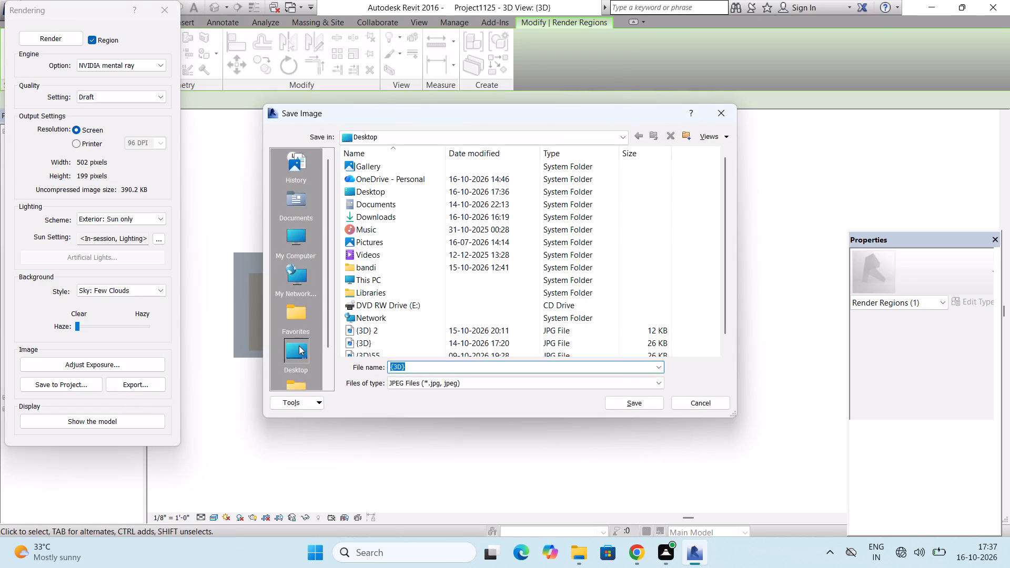
pyautogui.click(411, 366)
pyautogui.press('space')
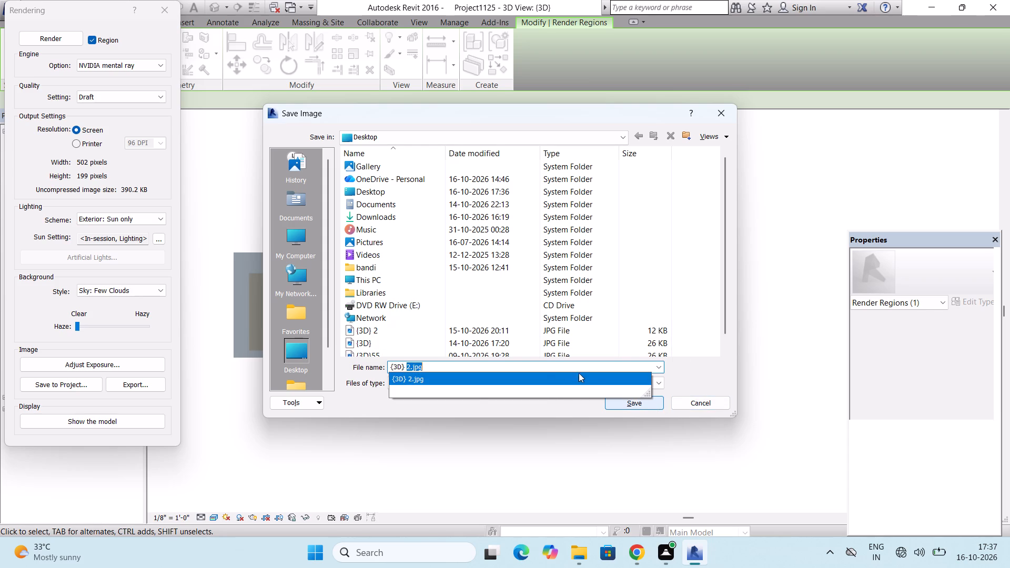
pyautogui.click(490, 364)
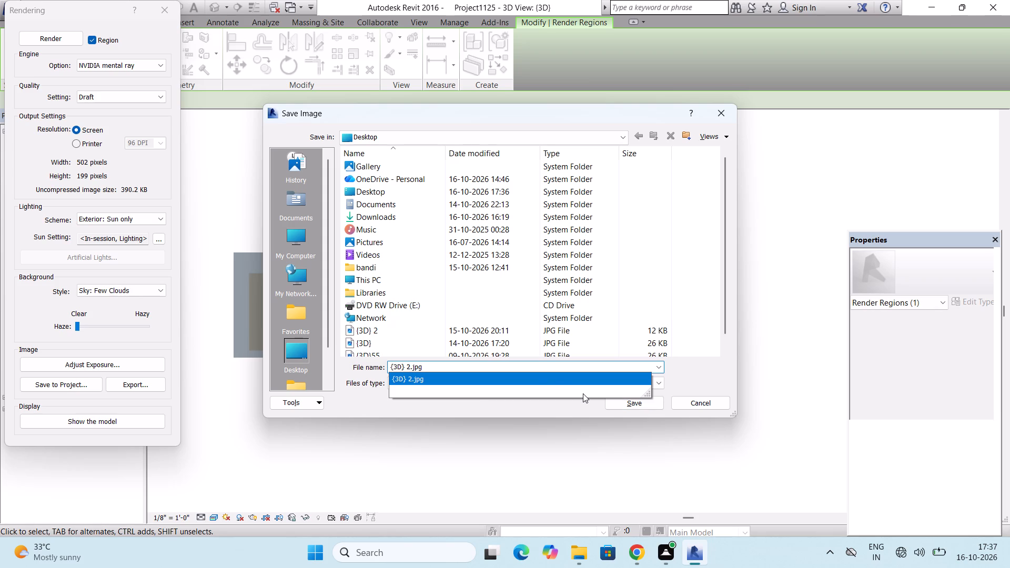
pyautogui.press('2')
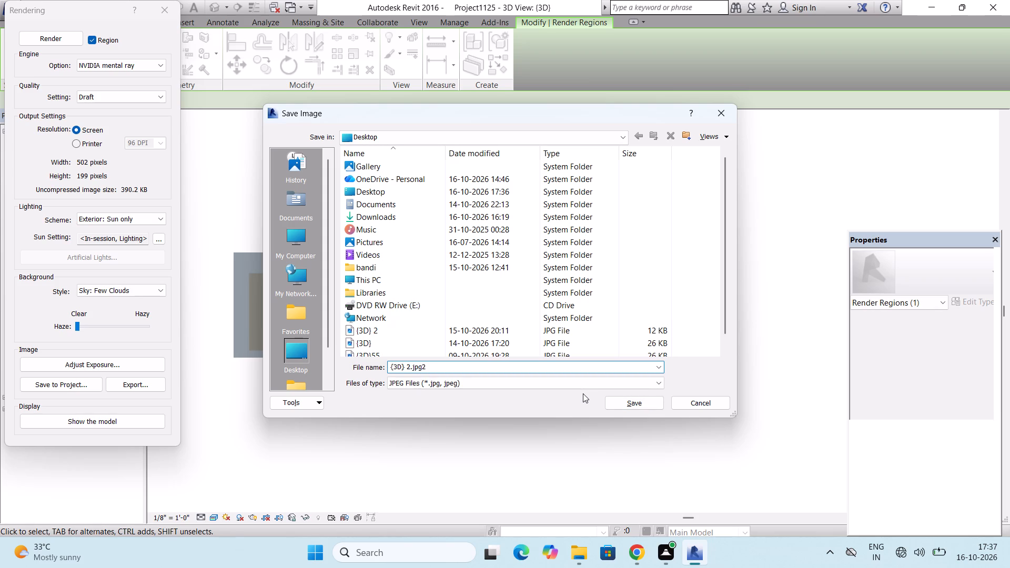
pyautogui.click(622, 401)
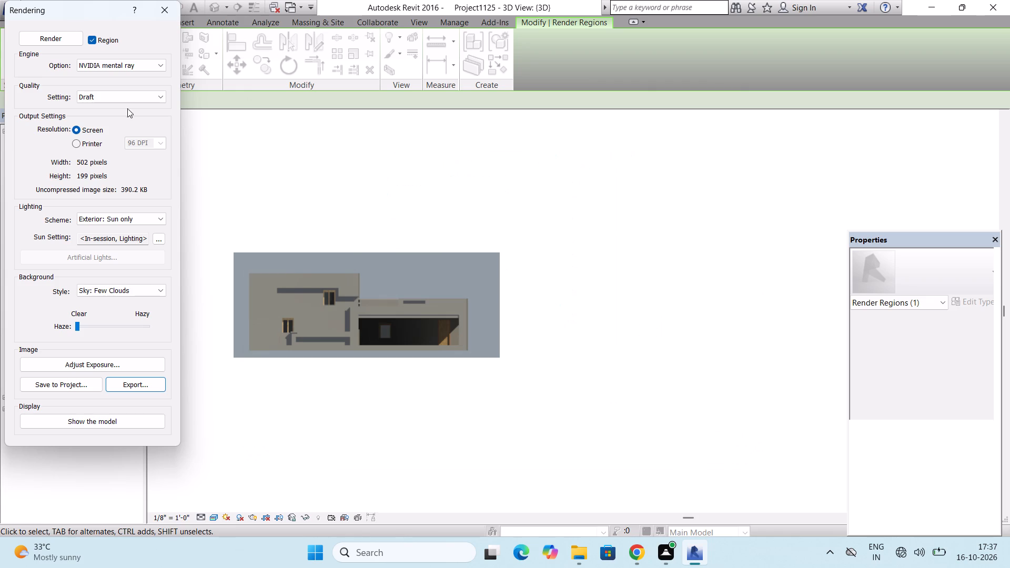
pyautogui.click(160, 8)
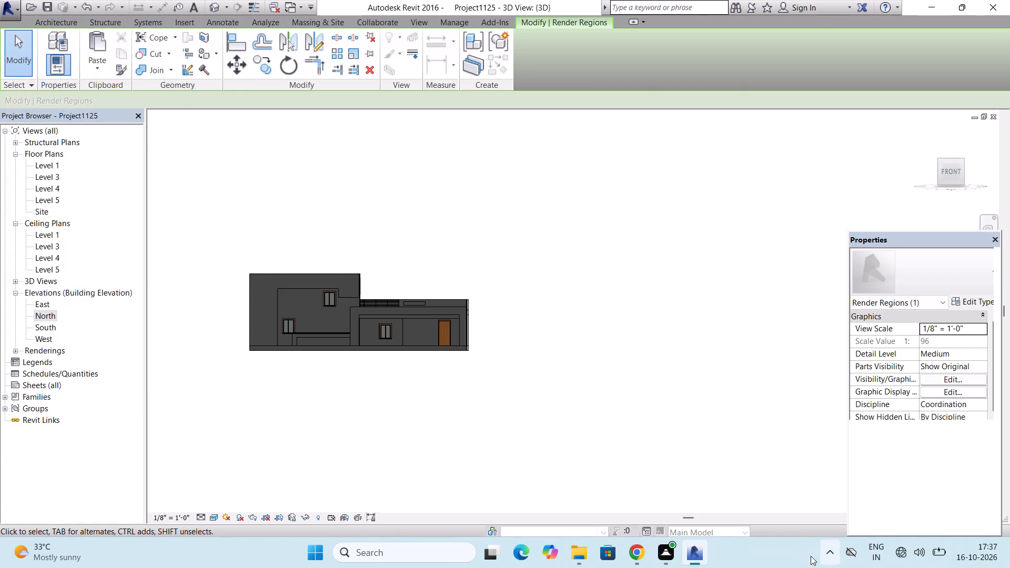